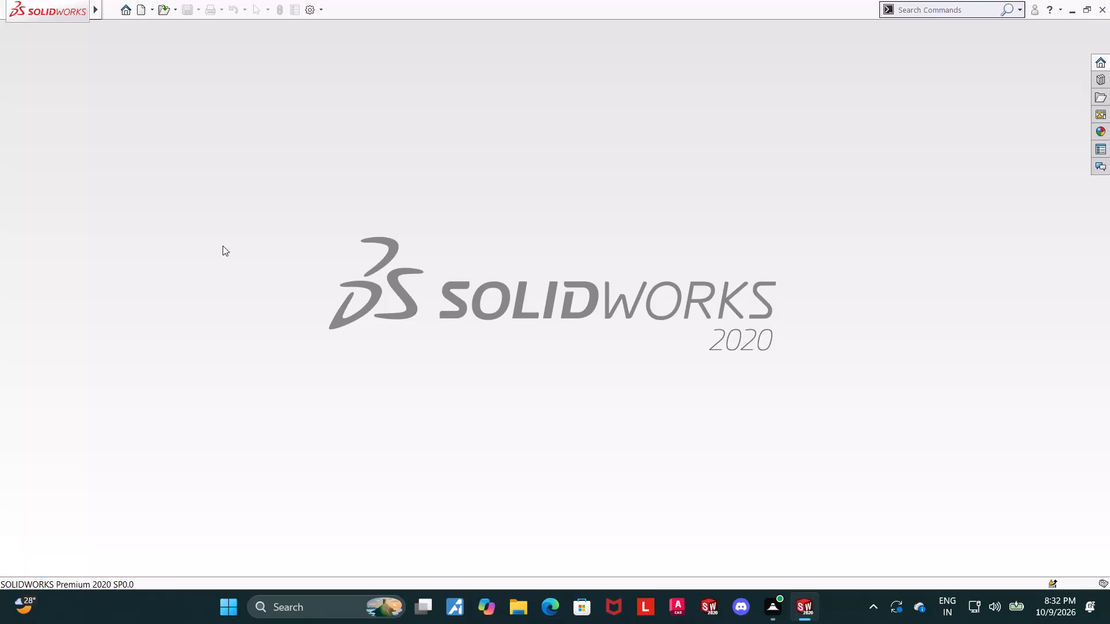
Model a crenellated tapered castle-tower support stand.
Create a new part document.
left_click(140, 10)
left_click(268, 302)
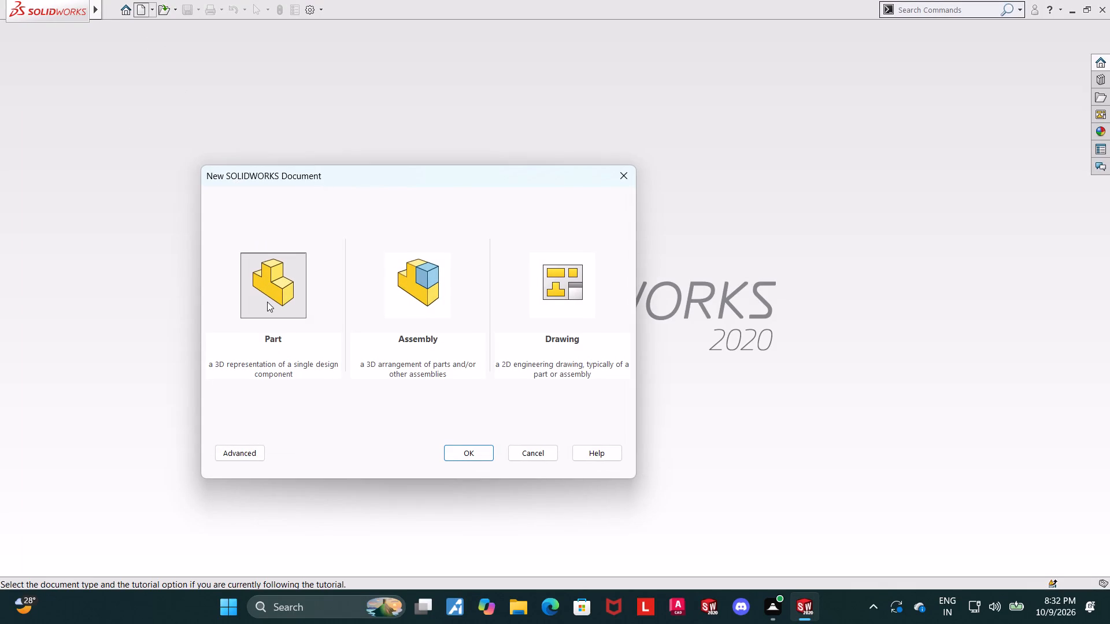
double_click(267, 302)
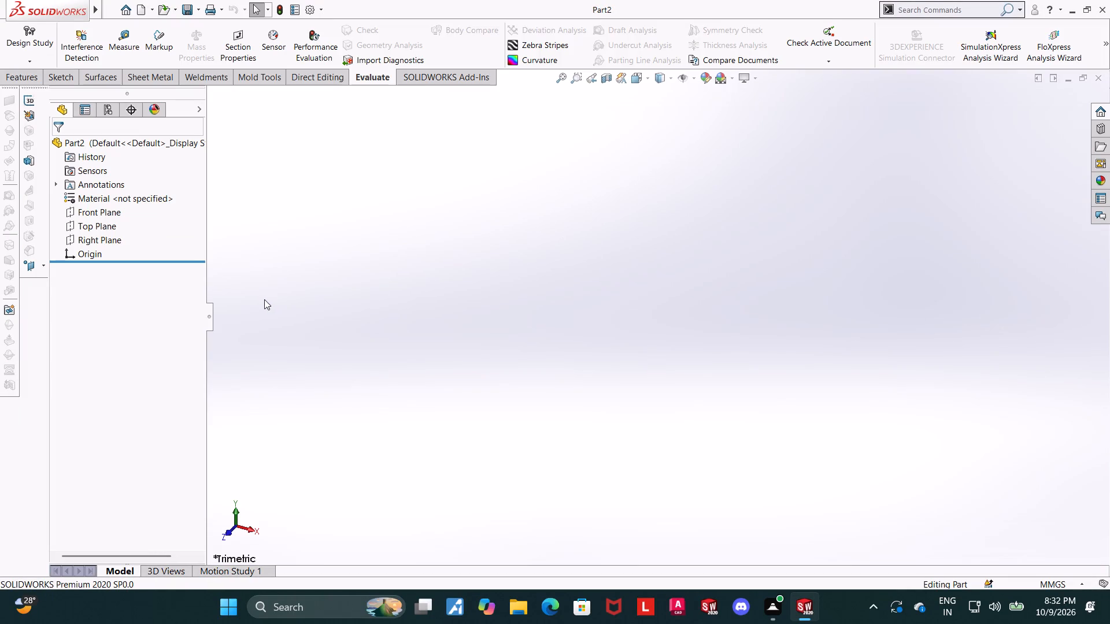
On the Top Plane, sketch a center rectangle about 126 mm high, centred on the origin.
left_click(96, 223)
left_click(106, 211)
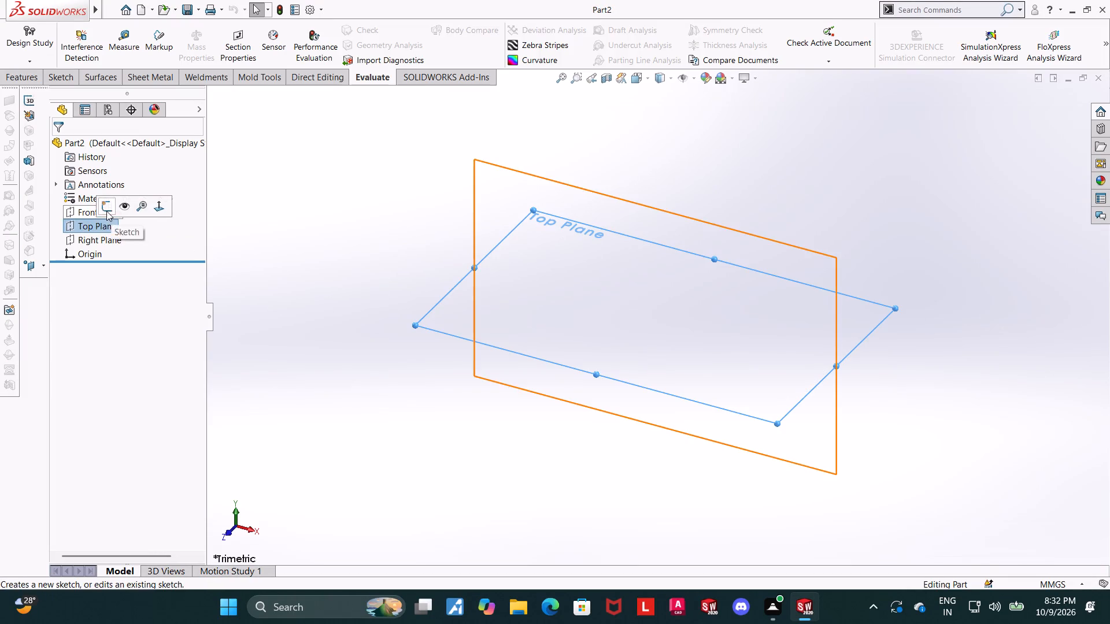
left_click(112, 42)
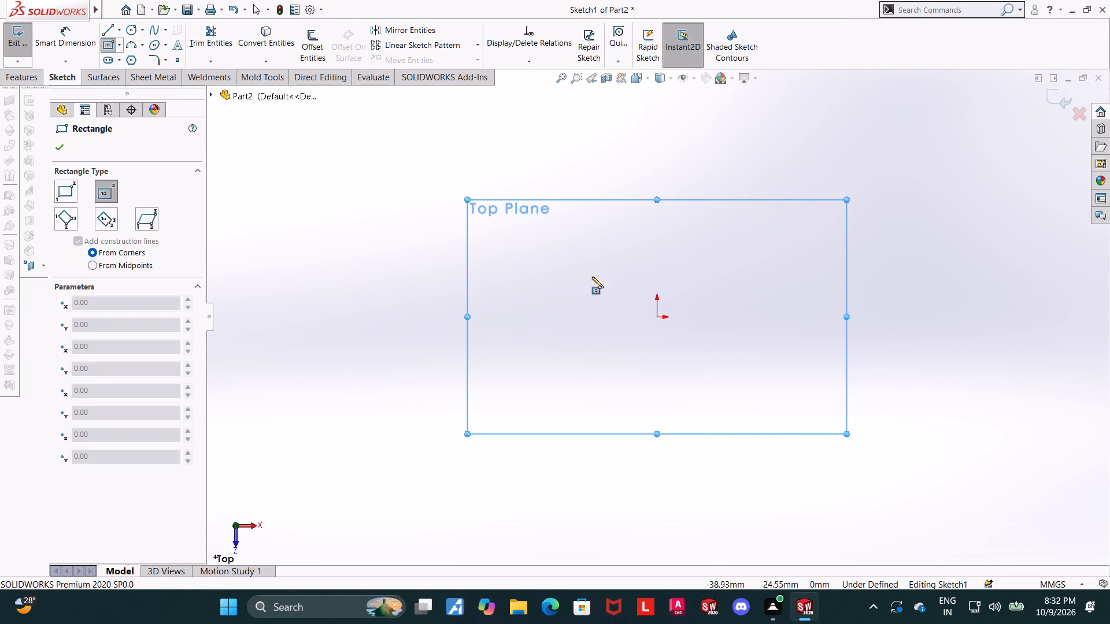
left_click(658, 320)
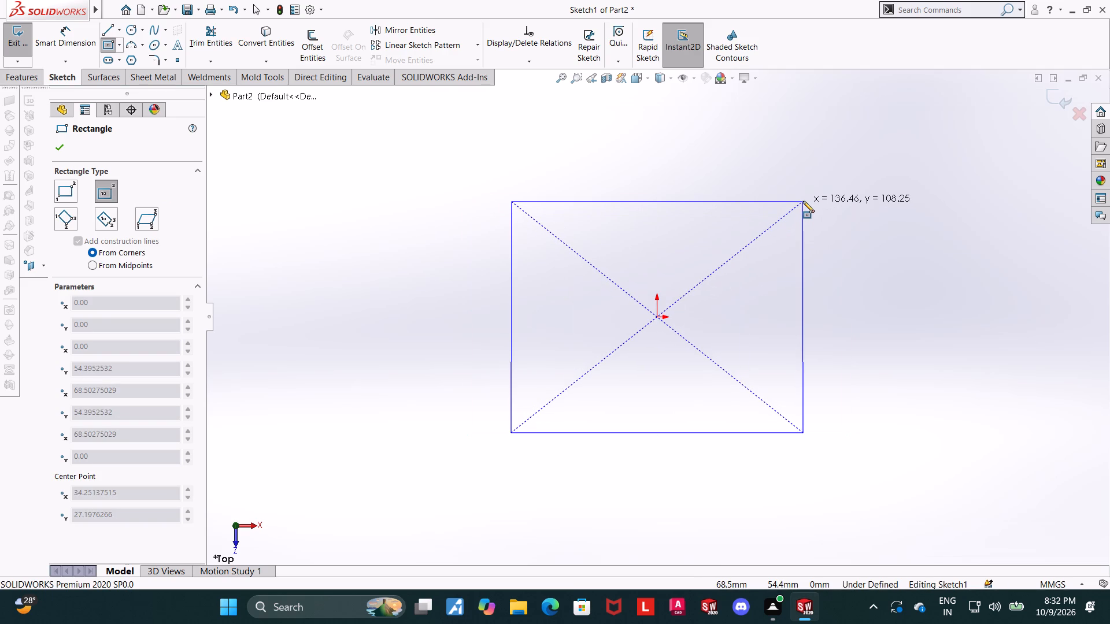
left_click(838, 183)
key("Escape")
key("Escape")
Dimension the rectangle's left vertical side to 200 mm.
left_click(65, 42)
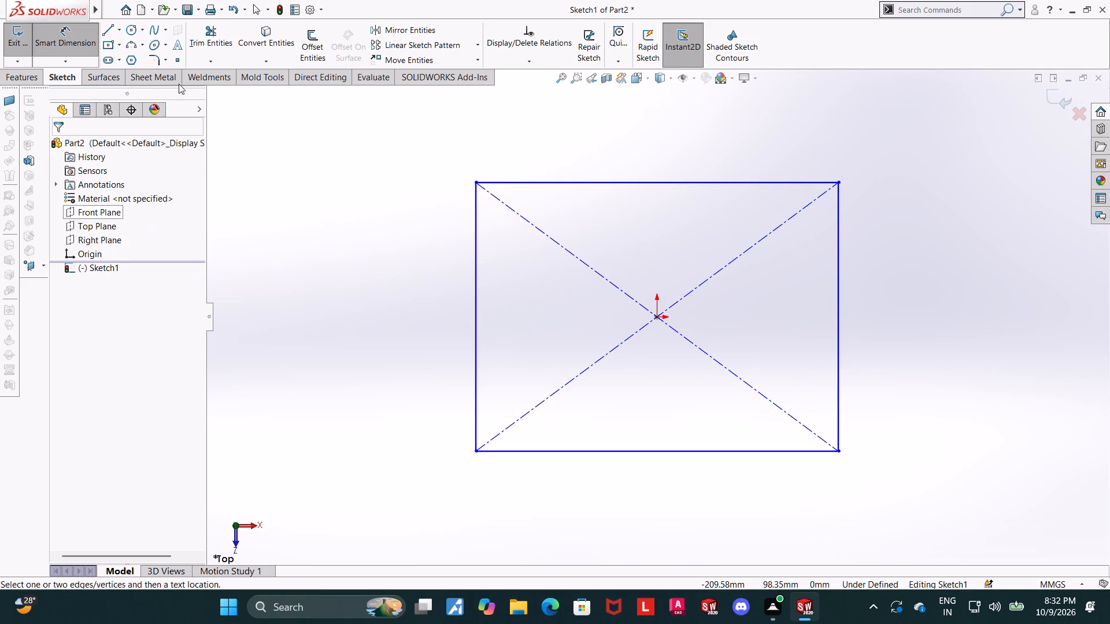
left_click(478, 290)
left_click(409, 295)
type("200")
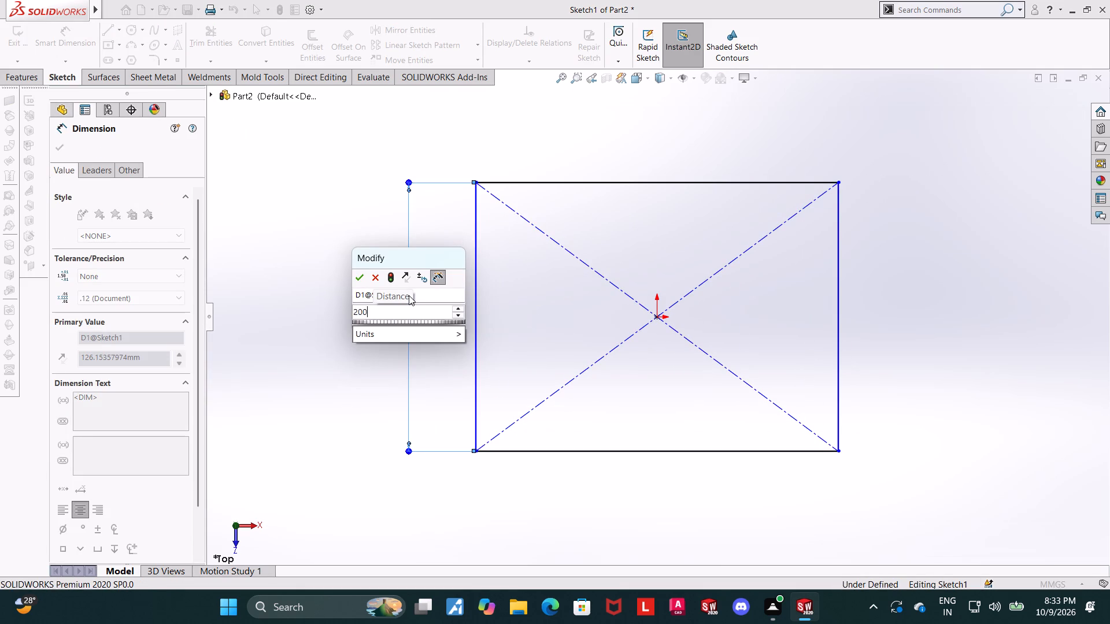
key("Return")
key("Escape")
key("Escape")
Dimension the rectangle's lower horizontal side to 300 mm and exit the sketch.
left_click(89, 38)
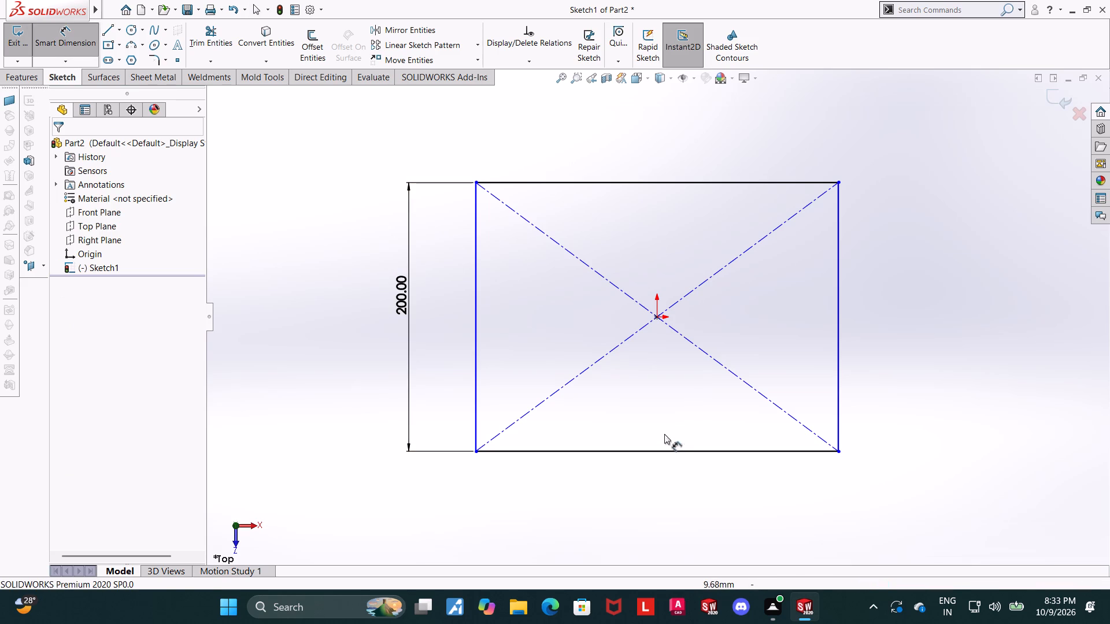
left_click(660, 450)
left_click(650, 478)
key("2")
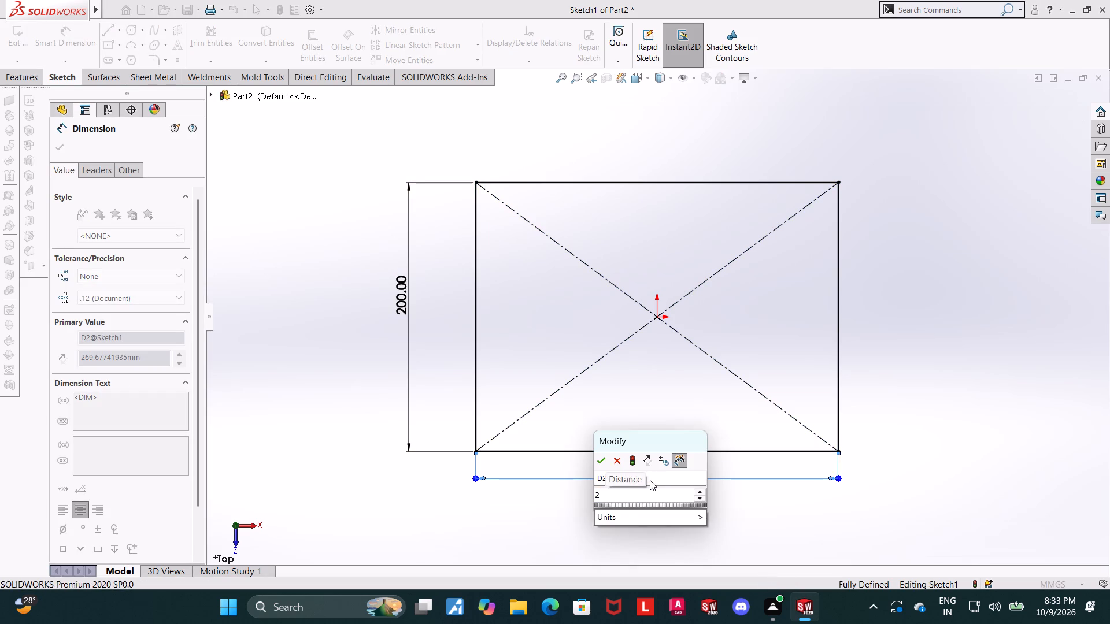
key("BackSpace")
type("300")
key("Return")
key("Escape")
key("Escape")
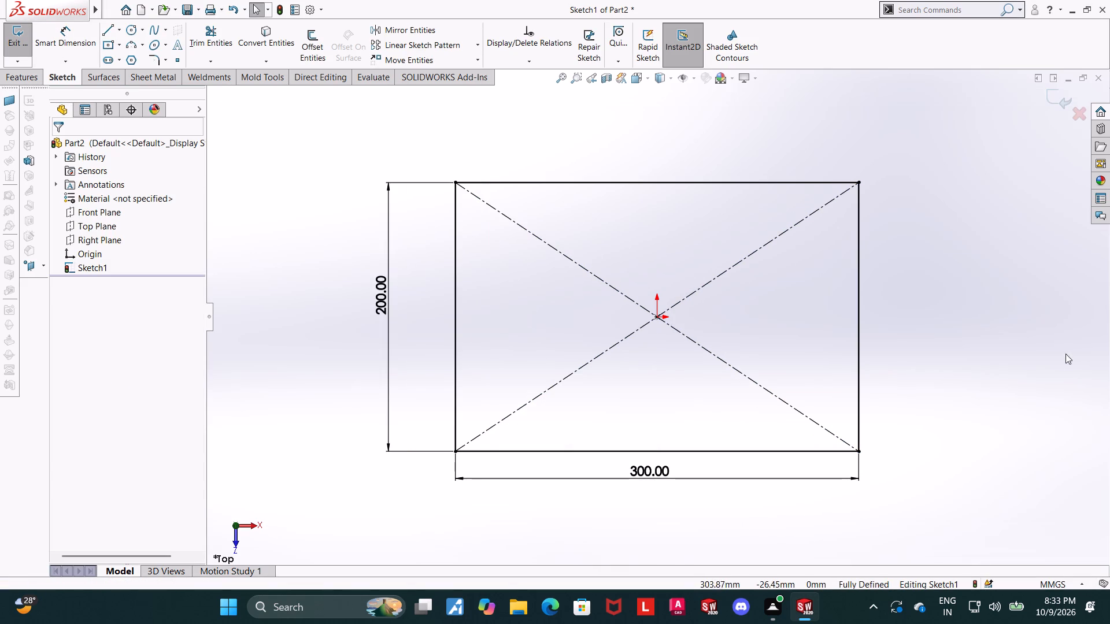
scroll(1021, 369, "up", 1)
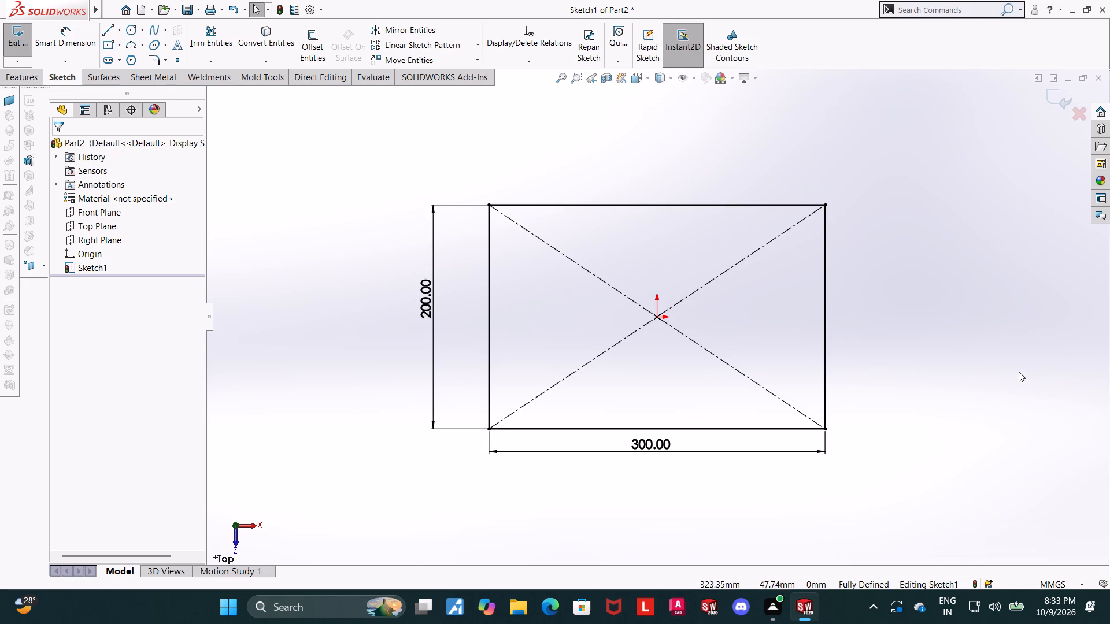
middle_click_drag(1017, 377, 1020, 331)
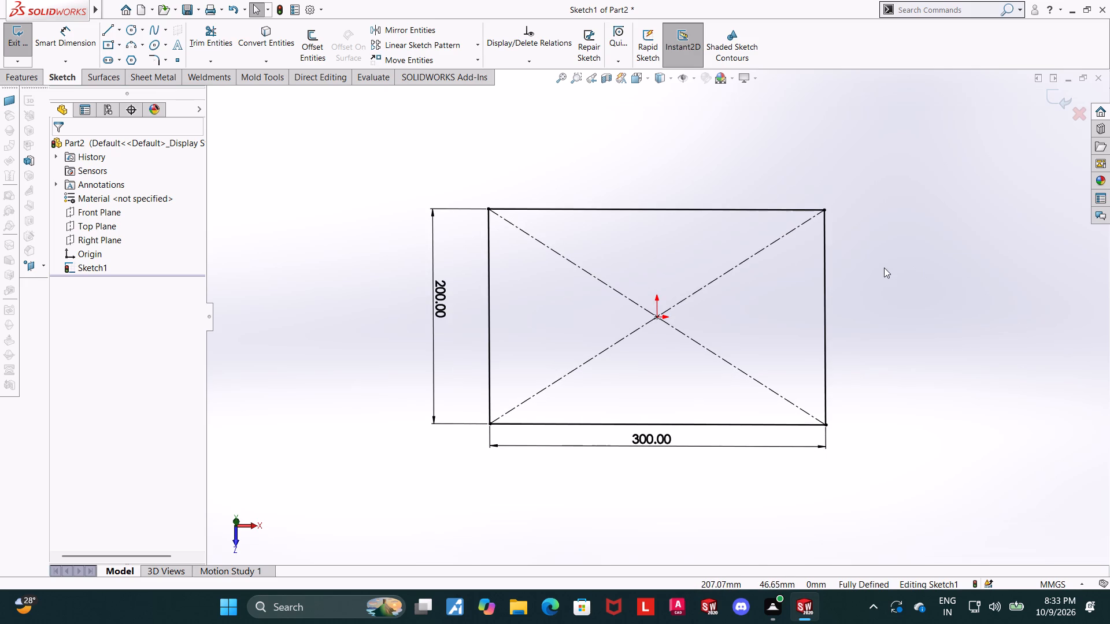
left_click(1049, 98)
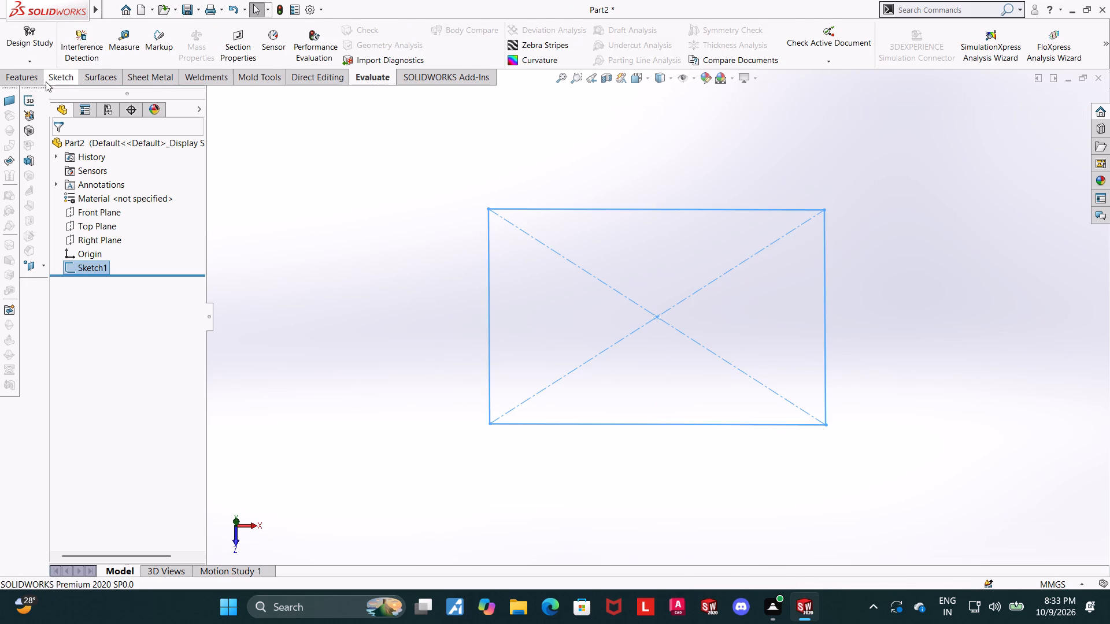
Create a reference plane offset 220 mm above the Top Plane.
left_click(41, 80)
left_click(95, 230)
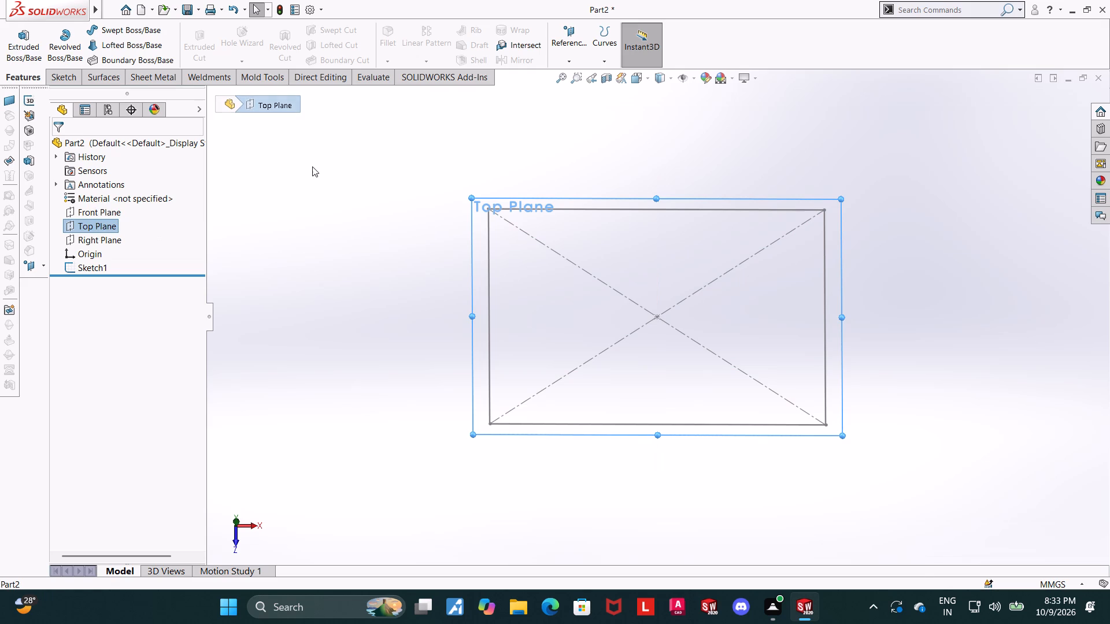
middle_click_drag(310, 167, 306, 125)
left_click(562, 62)
left_click(578, 80)
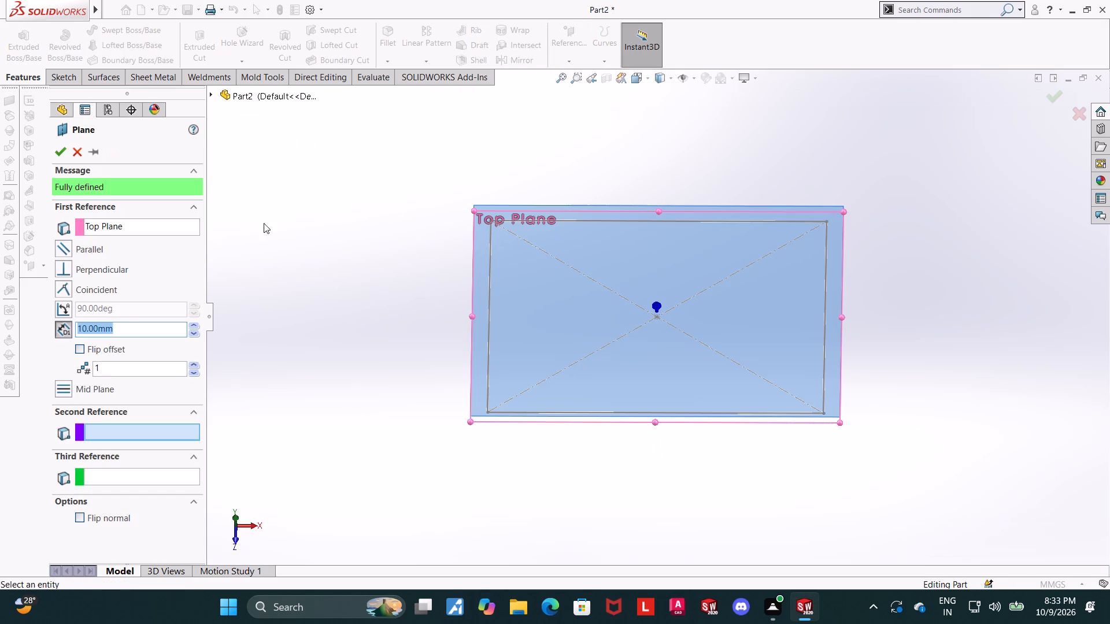
type("220")
key("Return")
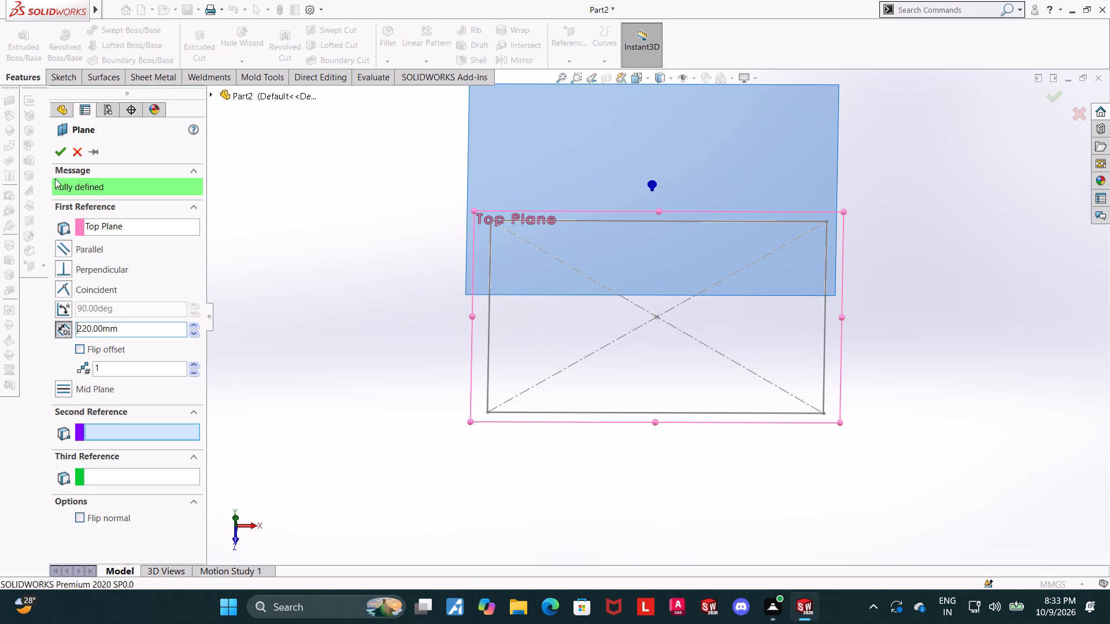
left_click(57, 156)
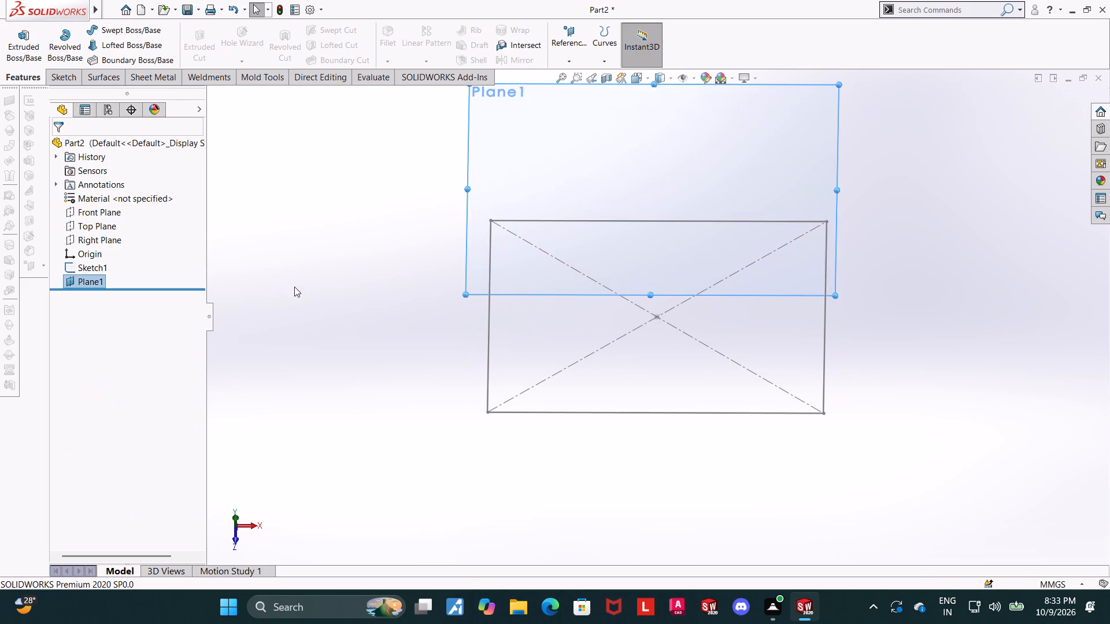
left_click(310, 278)
Open a new sketch on the offset plane and view it face-on.
left_click(604, 191)
left_click(656, 161)
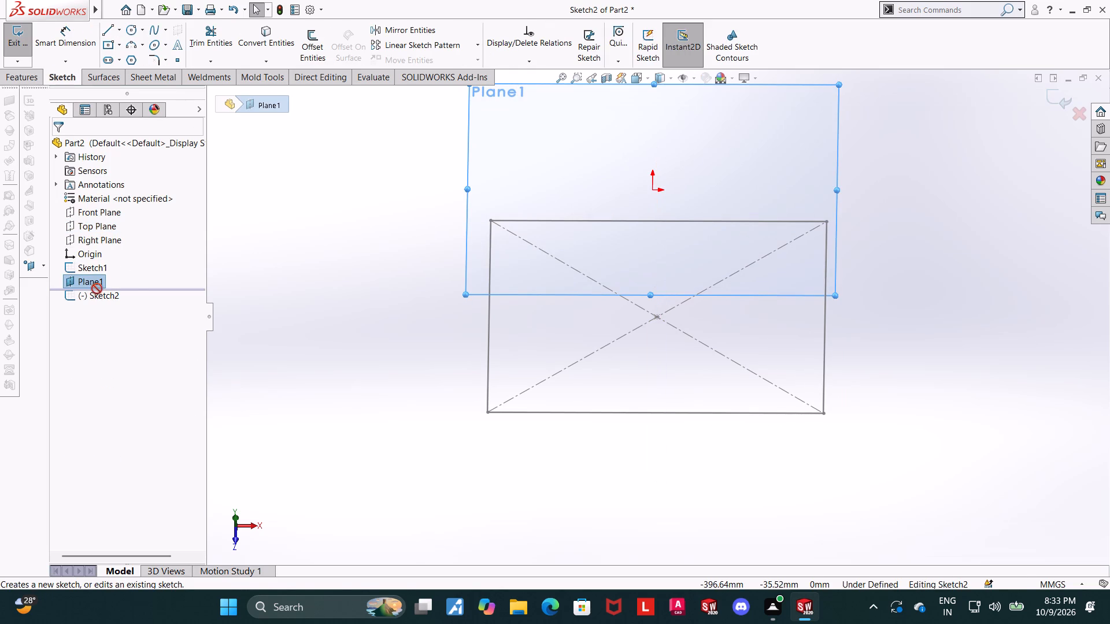
left_click(99, 293)
left_click(130, 280)
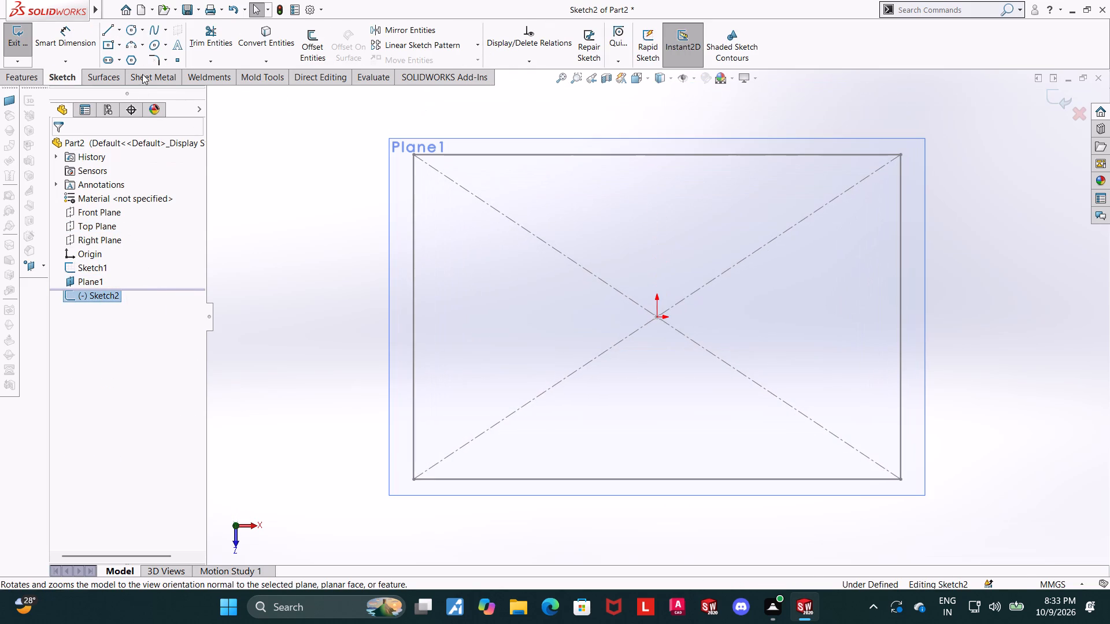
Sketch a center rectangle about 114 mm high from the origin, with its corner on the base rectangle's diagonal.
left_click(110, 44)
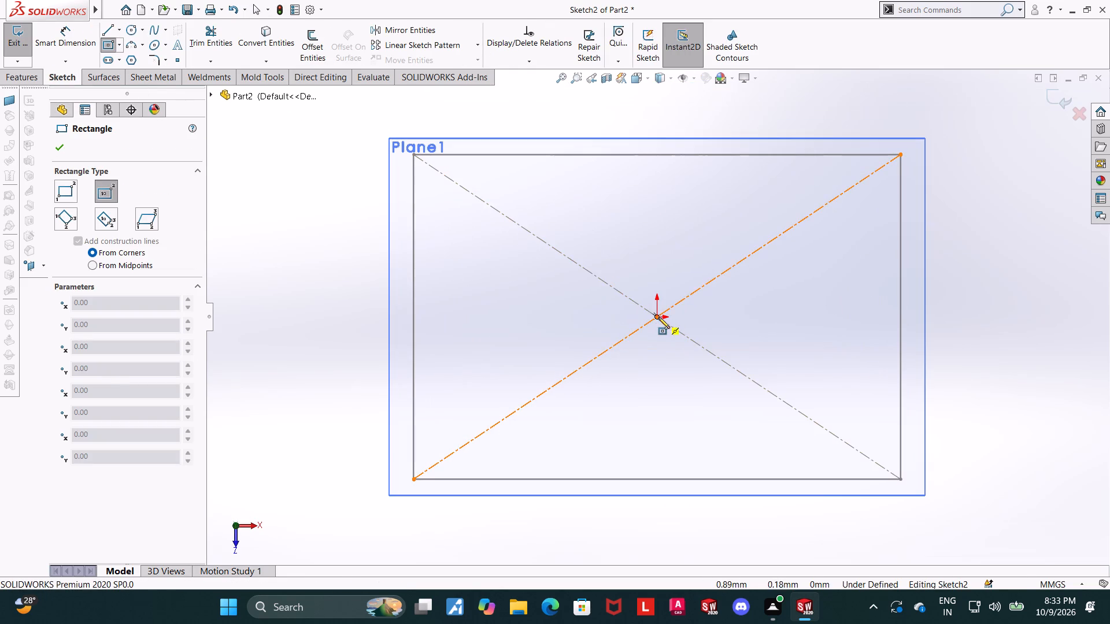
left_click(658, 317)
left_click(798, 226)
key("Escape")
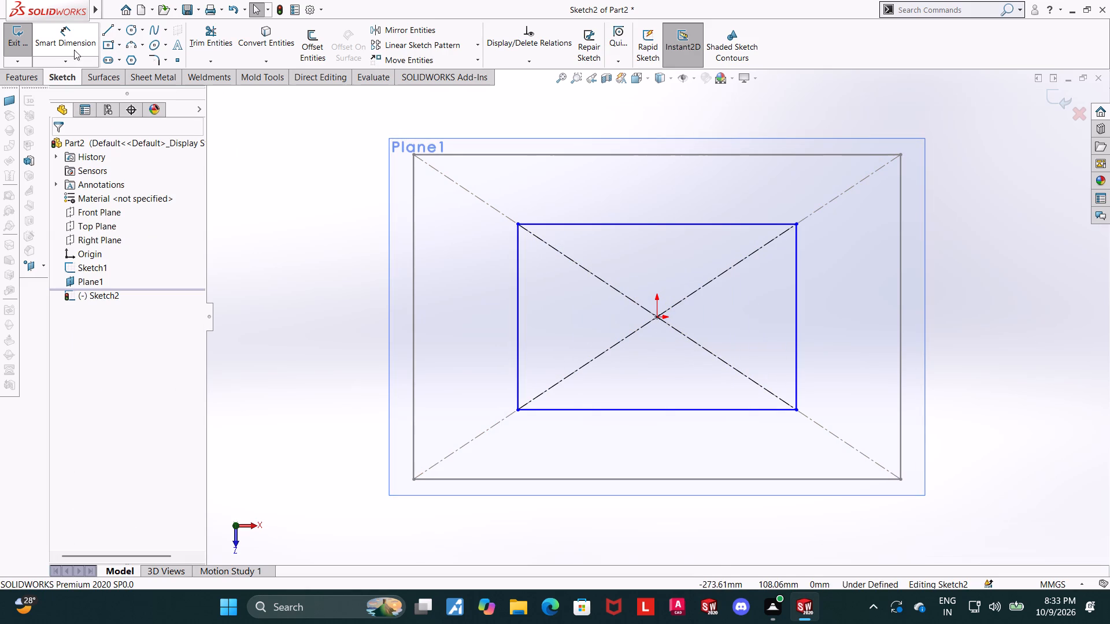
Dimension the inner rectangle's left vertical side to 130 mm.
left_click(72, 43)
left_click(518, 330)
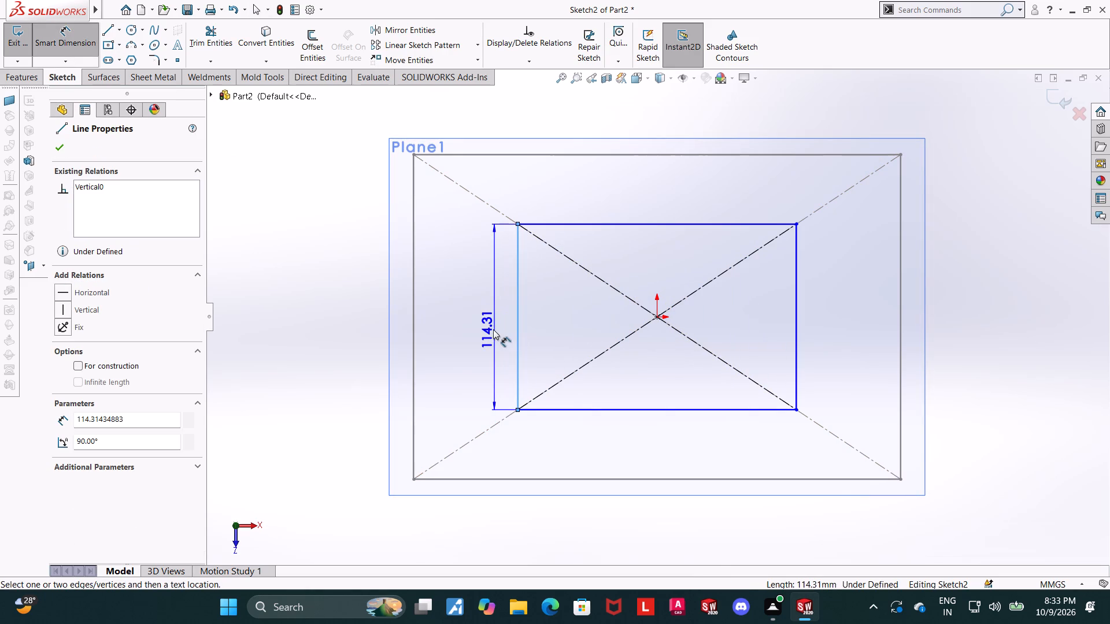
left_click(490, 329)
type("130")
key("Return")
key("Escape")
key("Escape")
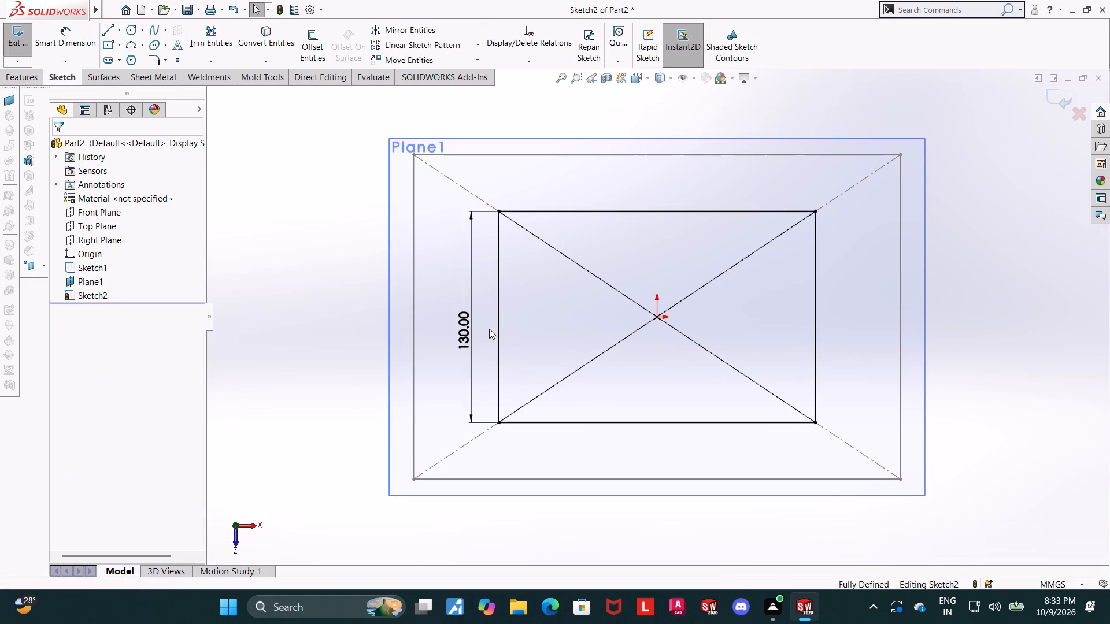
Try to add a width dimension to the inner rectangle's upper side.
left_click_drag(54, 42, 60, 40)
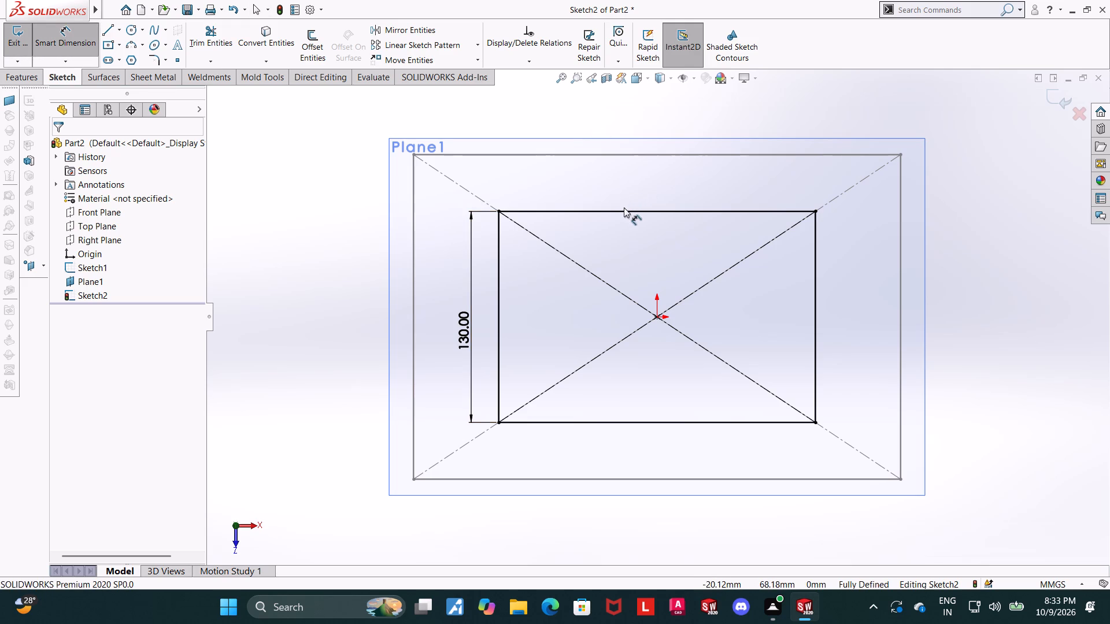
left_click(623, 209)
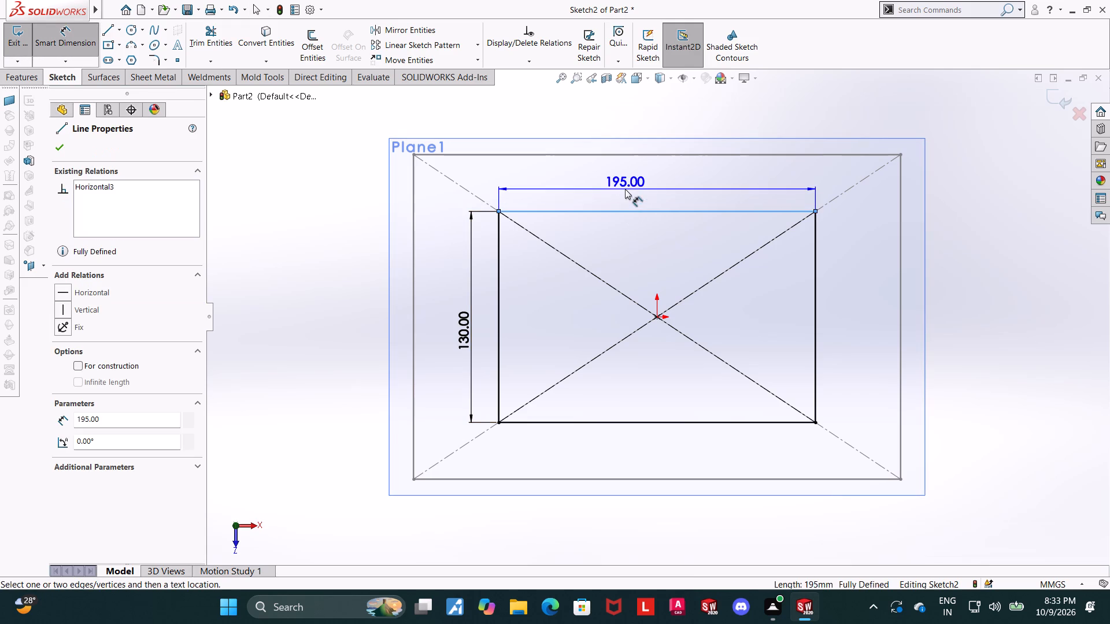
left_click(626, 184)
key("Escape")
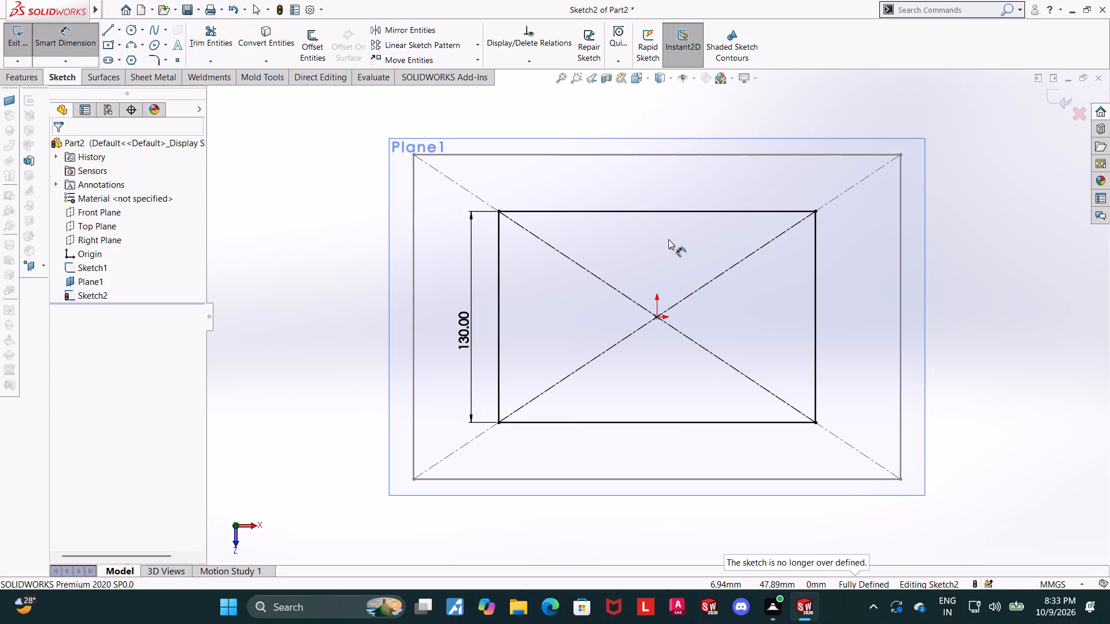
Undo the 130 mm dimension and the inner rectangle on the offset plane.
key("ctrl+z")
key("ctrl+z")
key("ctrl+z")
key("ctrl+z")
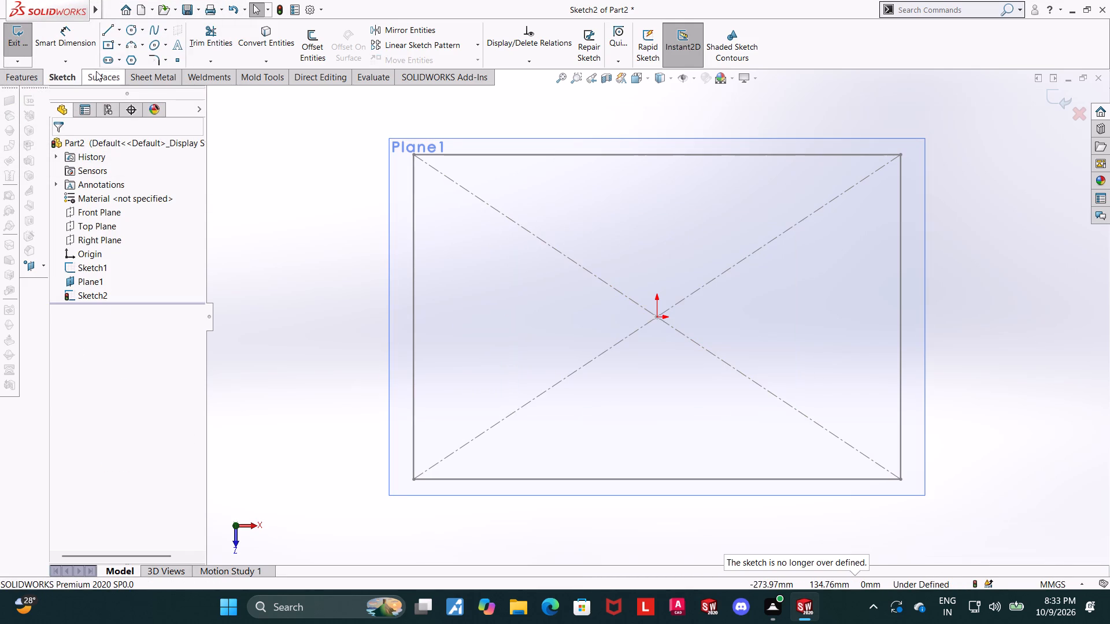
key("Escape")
Sketch a center rectangle about 123 mm high from the origin, keeping its corners off the base rectangle's diagonals.
left_click(111, 42)
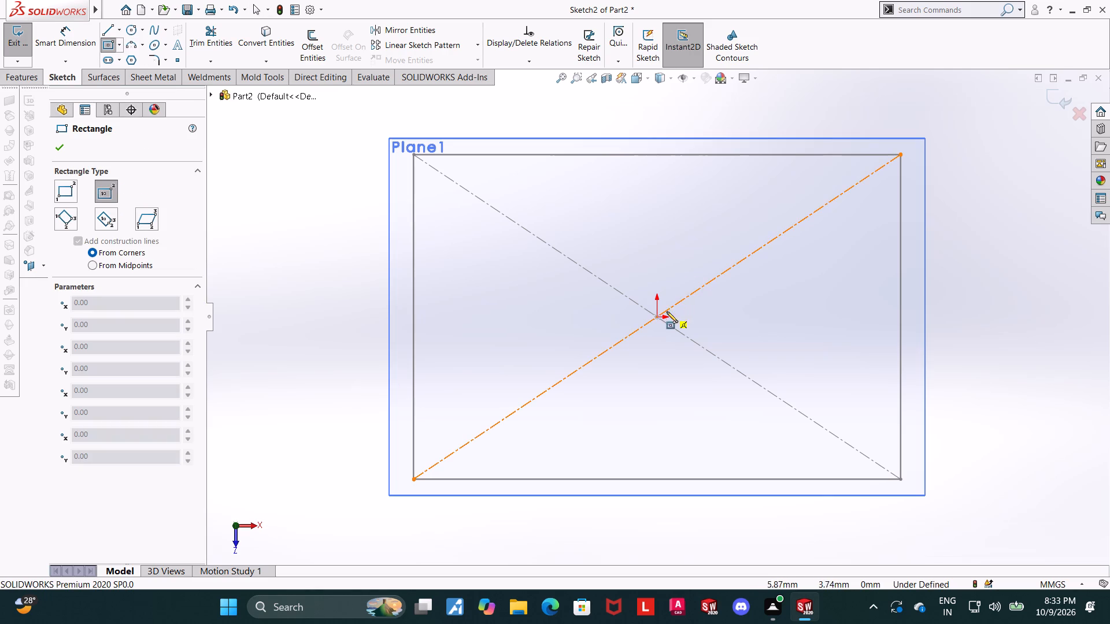
left_click(656, 316)
left_click(735, 217)
key("Escape")
key("Escape")
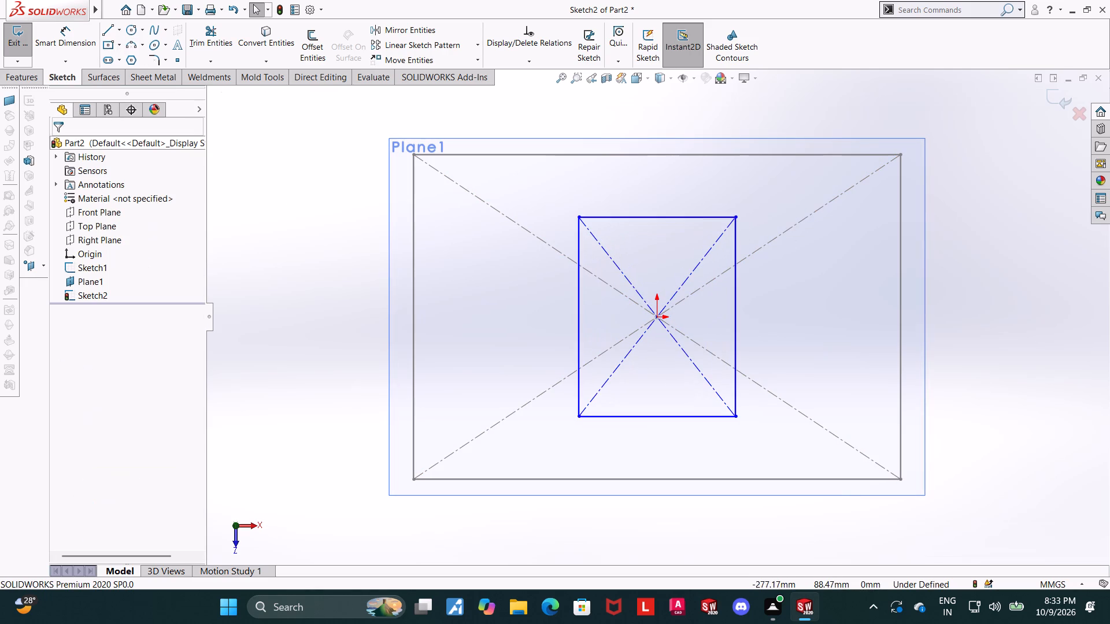
Dimension the inner rectangle's left vertical side to 130 mm.
left_click(66, 44)
left_click(578, 319)
left_click(537, 312)
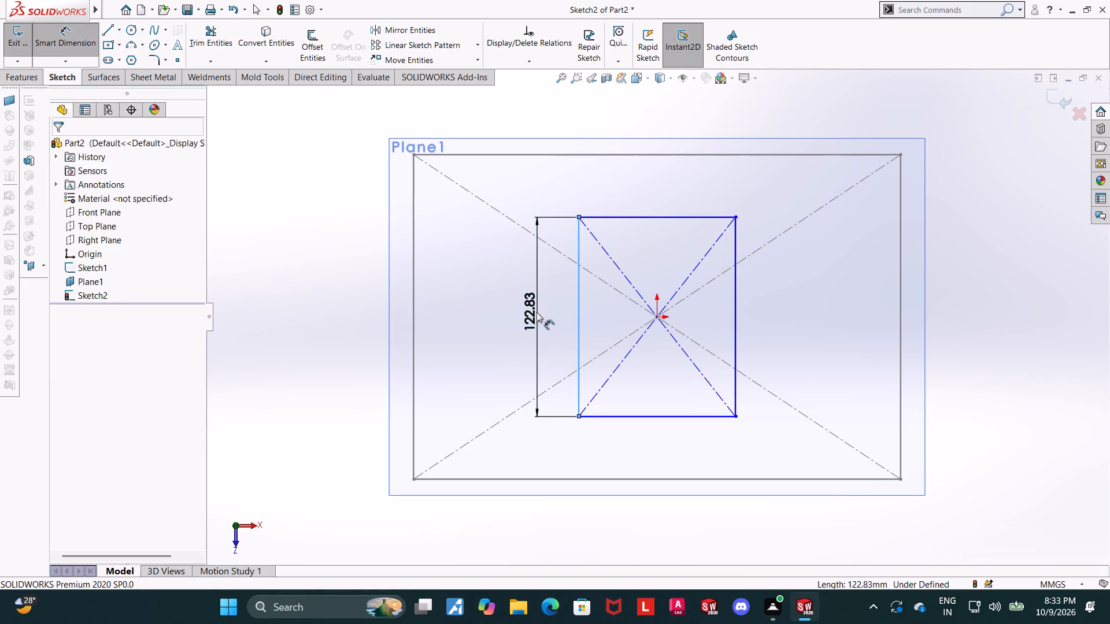
type("12")
key("BackSpace")
type("30")
key("Return")
key("Escape")
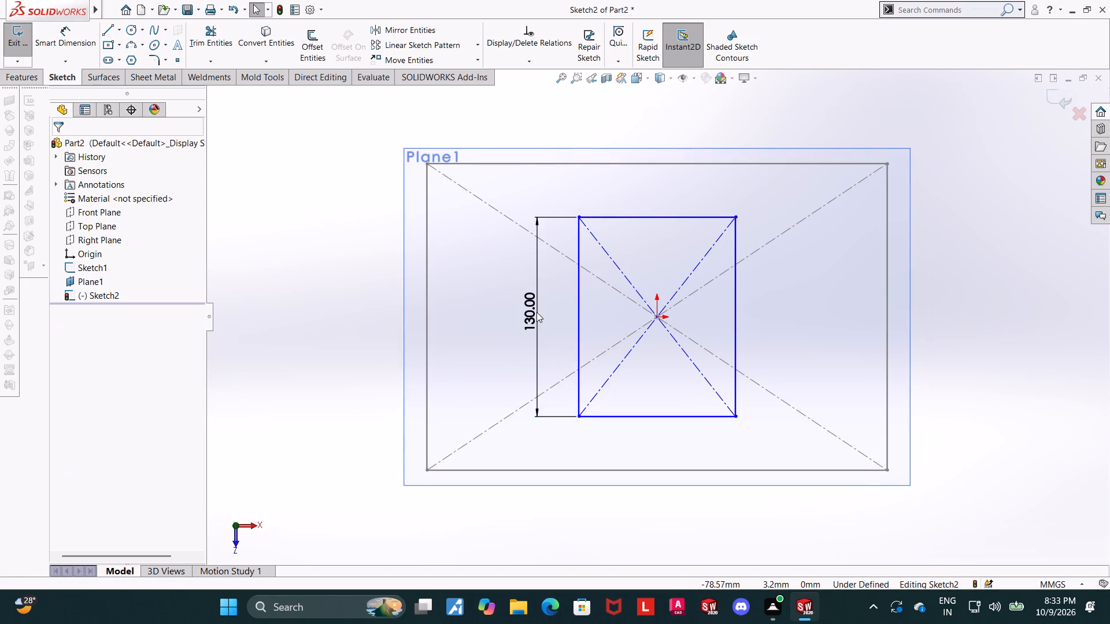
key("Escape")
Dimension the inner rectangle's upper horizontal side to 160 mm.
left_click(52, 29)
left_click(638, 217)
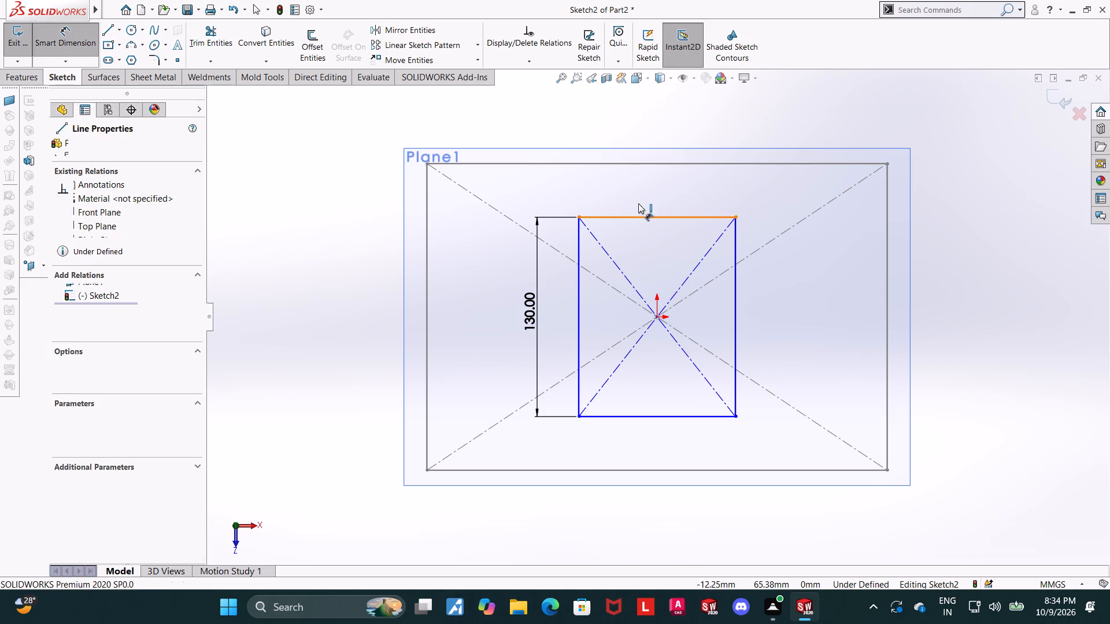
left_click(638, 202)
type("160")
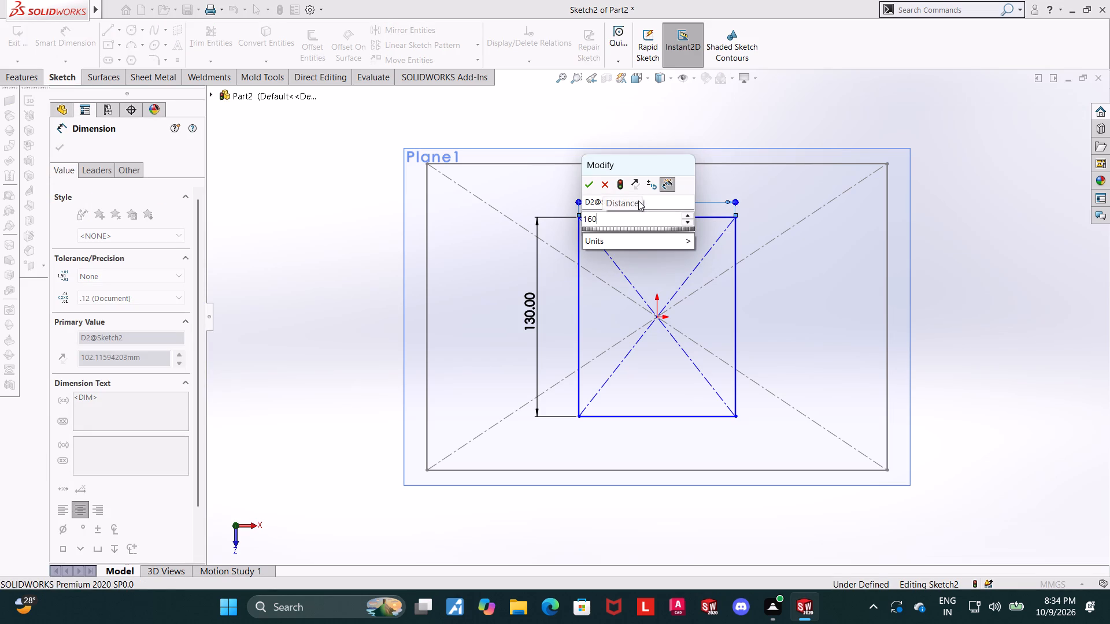
key("Return")
key("Escape")
key("Escape")
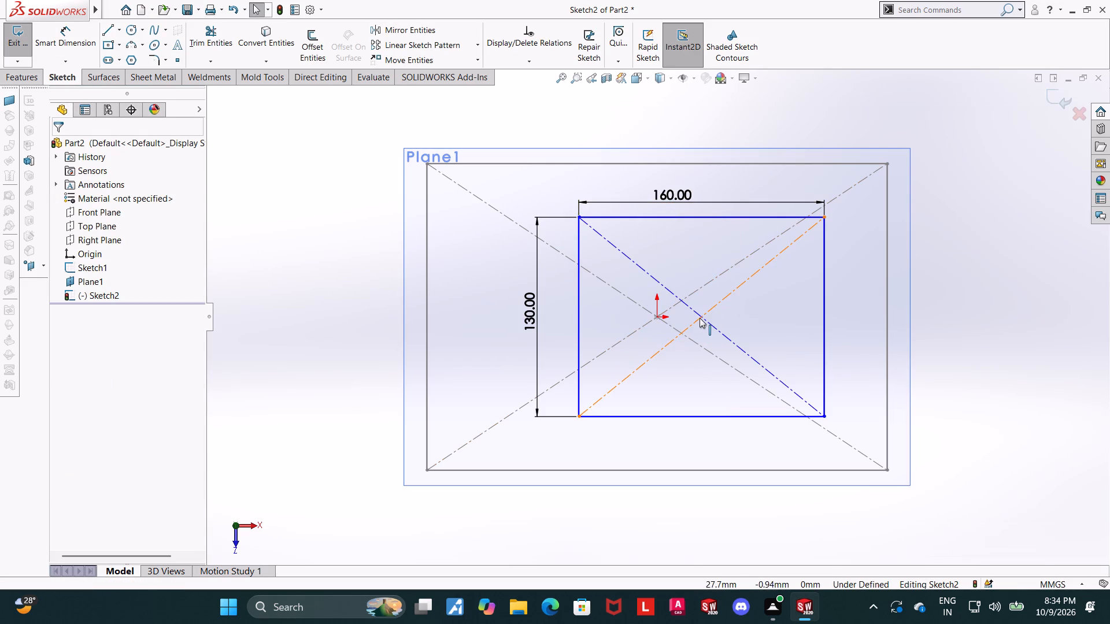
Make the center of the 160 × 130 mm rectangle coincide with the origin.
left_click(702, 315)
left_click(658, 316, "ctrl")
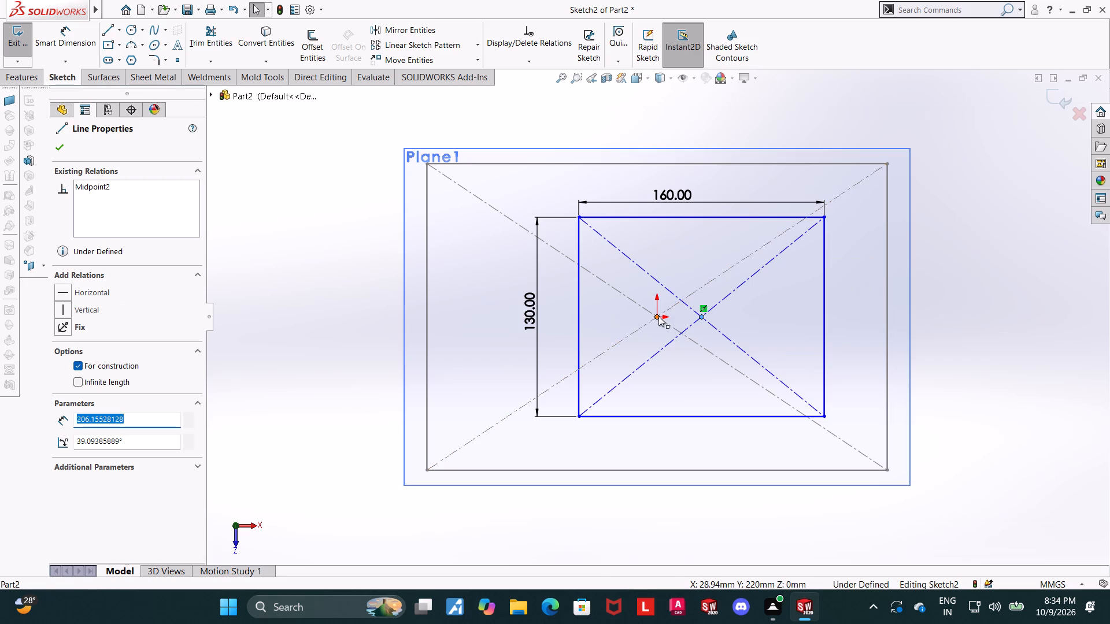
left_click(68, 385)
key("Escape")
key("Escape")
Measure the gaps from the inner rectangle's left and lower sides to the matching sides of the base rectangle.
left_click(60, 28)
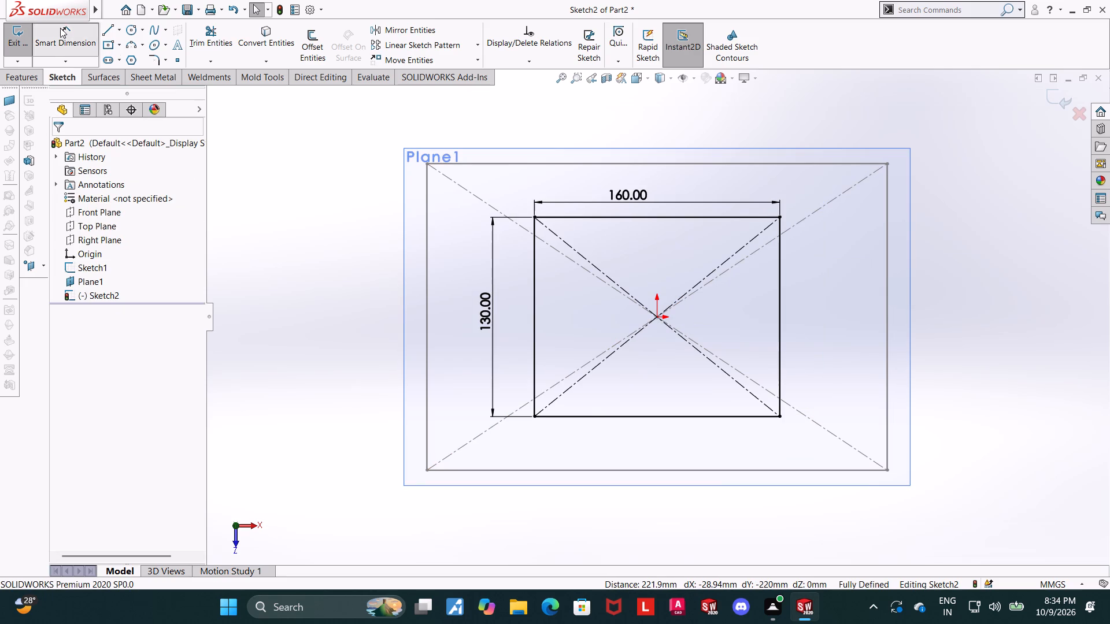
left_click(536, 239)
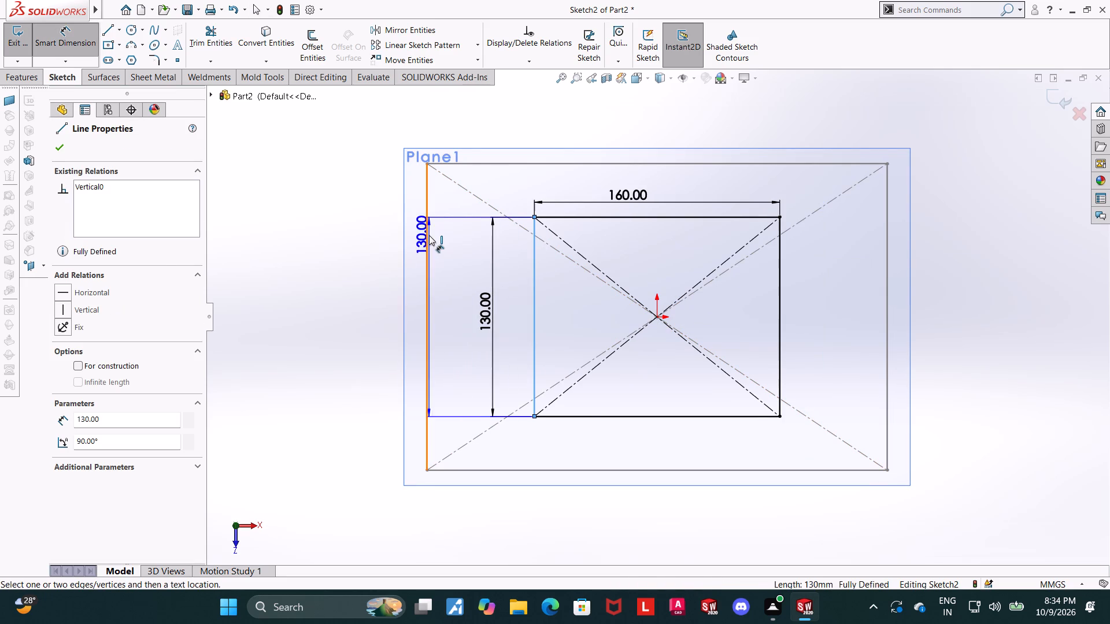
left_click(428, 235)
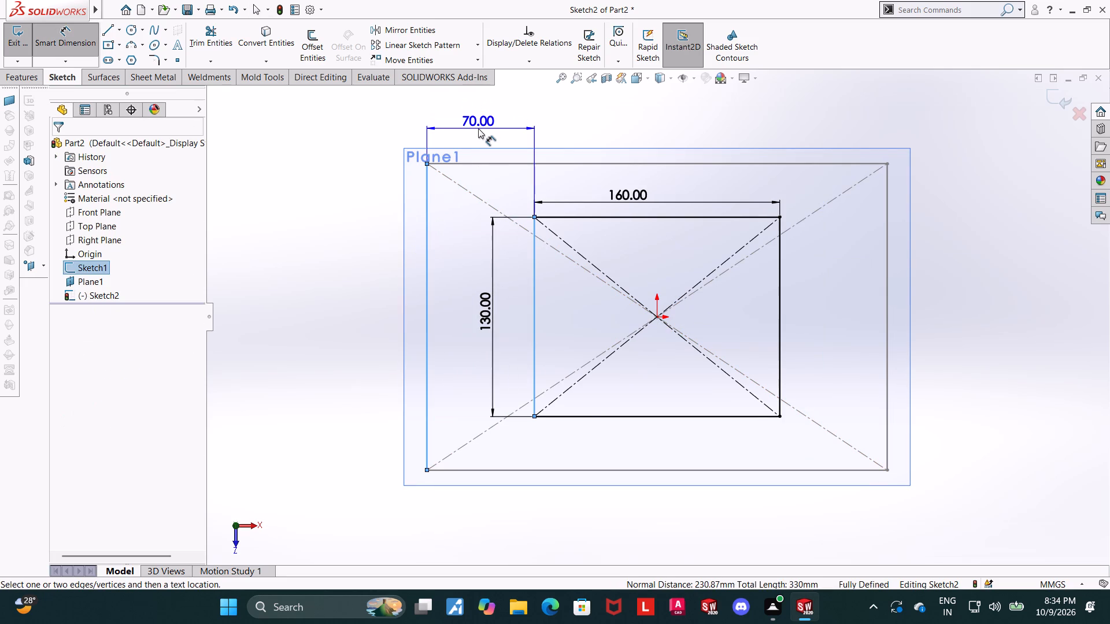
key("Escape")
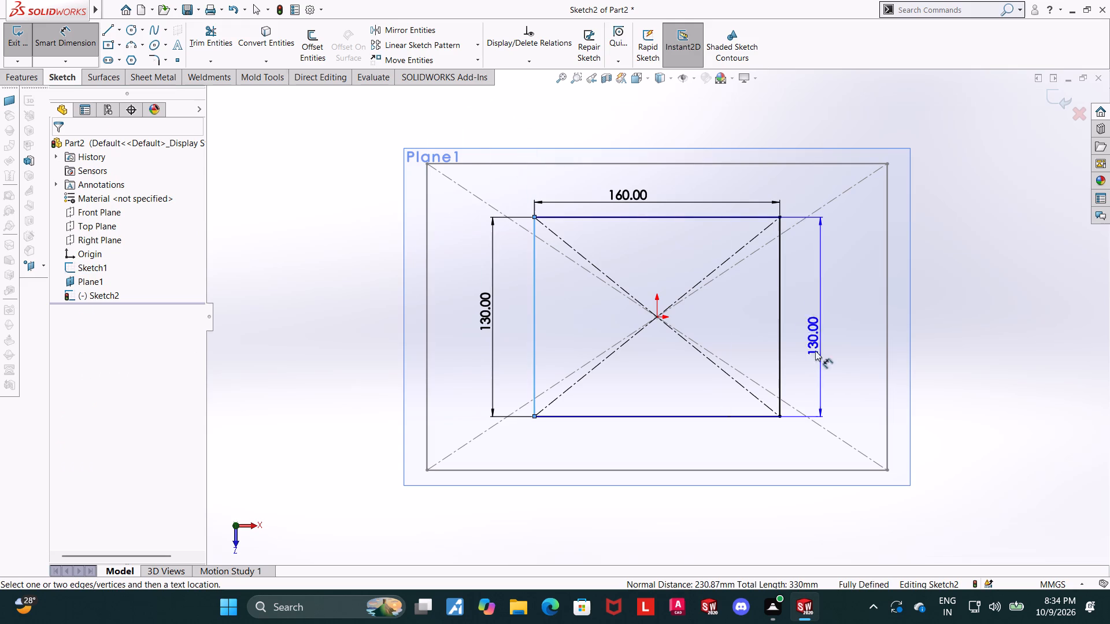
key("Escape")
left_click(746, 417)
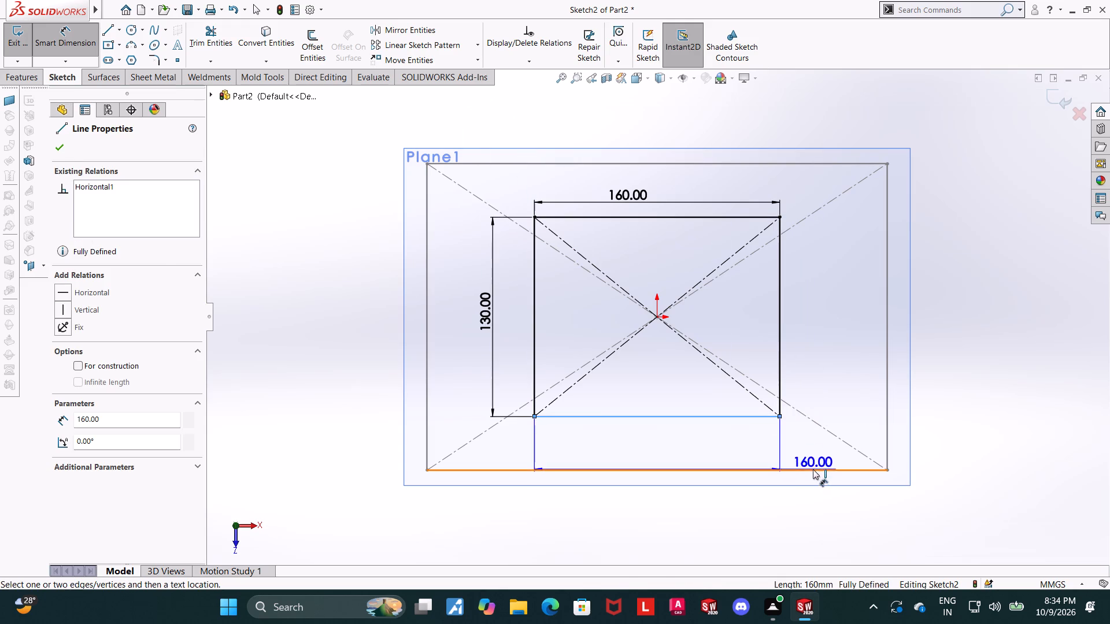
left_click(813, 469)
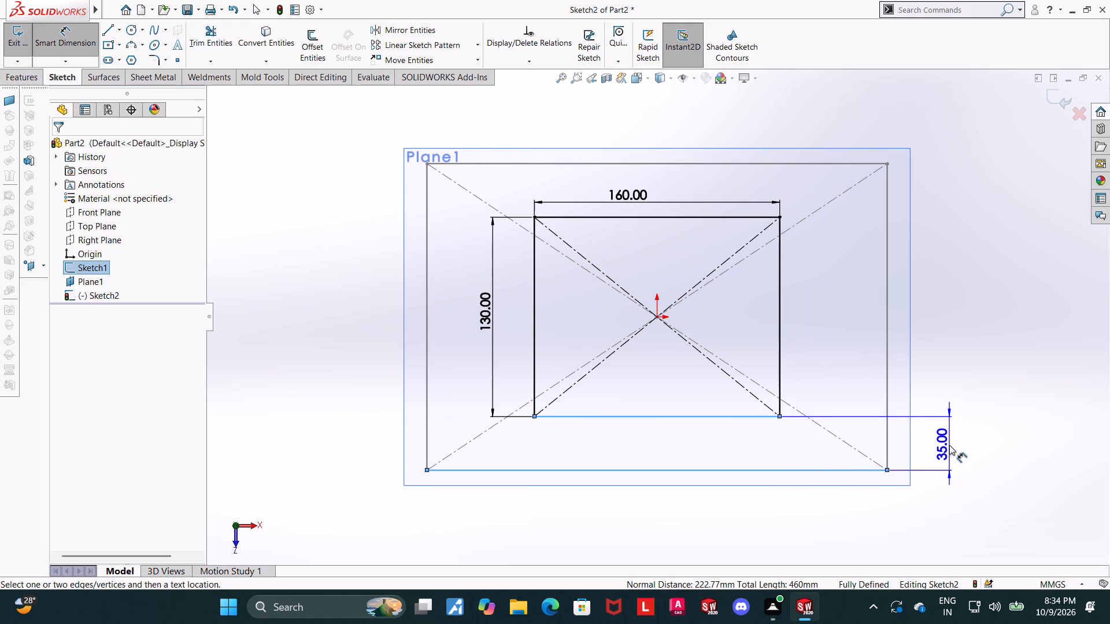
key("Escape")
key("Escape")
Finish the 160 × 130 mm rectangle sketch on the offset plane.
middle_click_drag(977, 445, 970, 370)
scroll(970, 370, "up", 3)
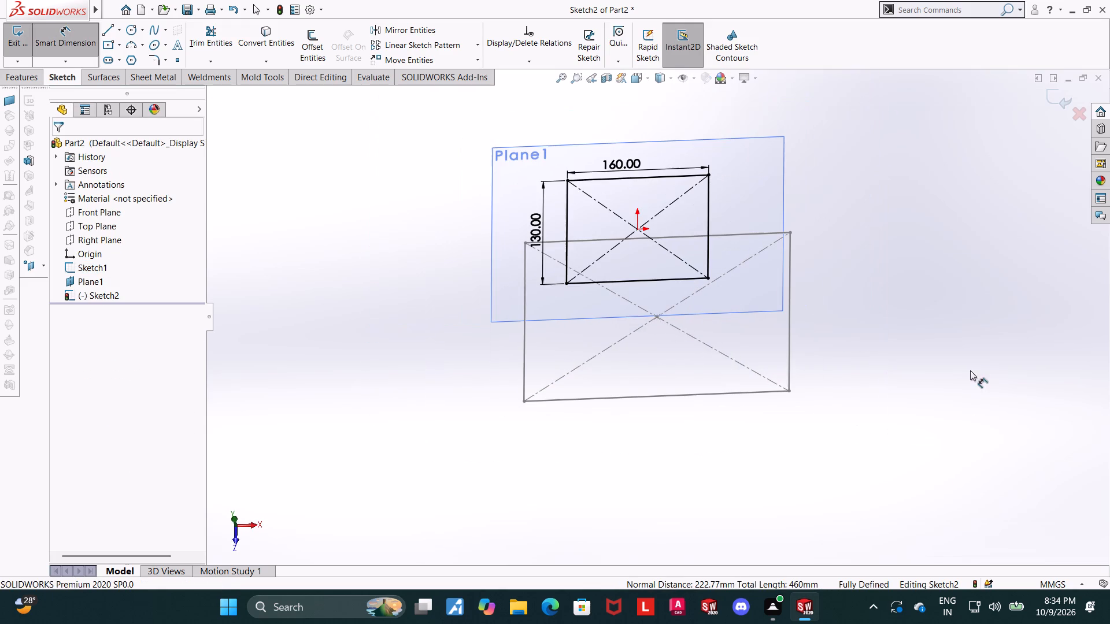
left_click(1049, 94)
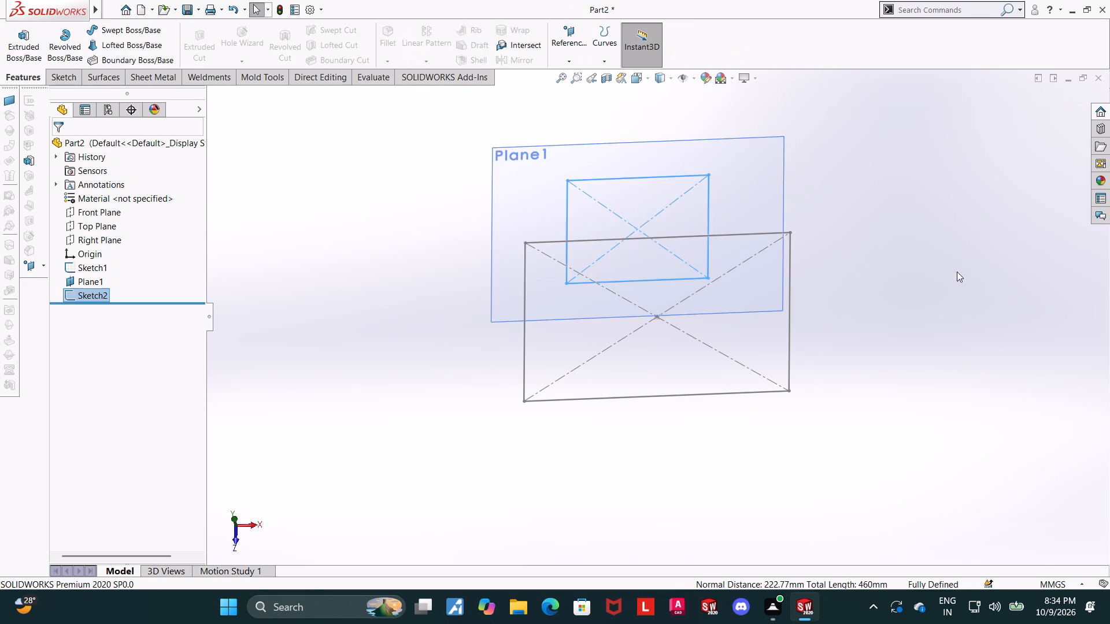
Loft a solid between the upper and base rectangles, moving the upper profile's connector to its front-left corner to match the base.
middle_click_drag(956, 278, 968, 214)
scroll(954, 220, "up", 1)
scroll(889, 231, "up", 1)
middle_click_drag(878, 235, 845, 244)
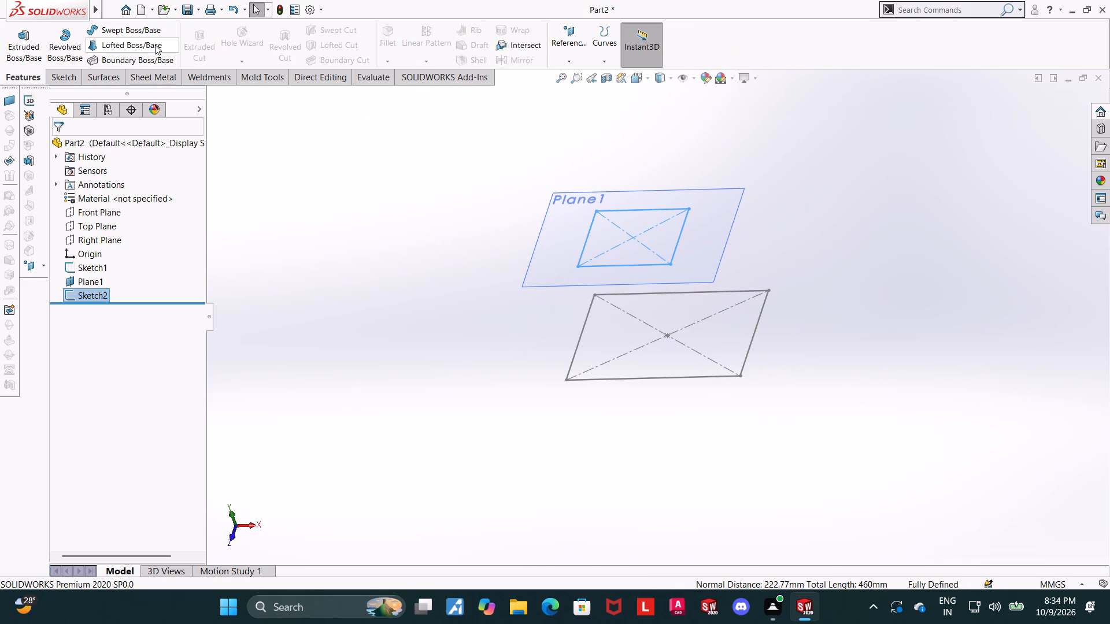
left_click(132, 43)
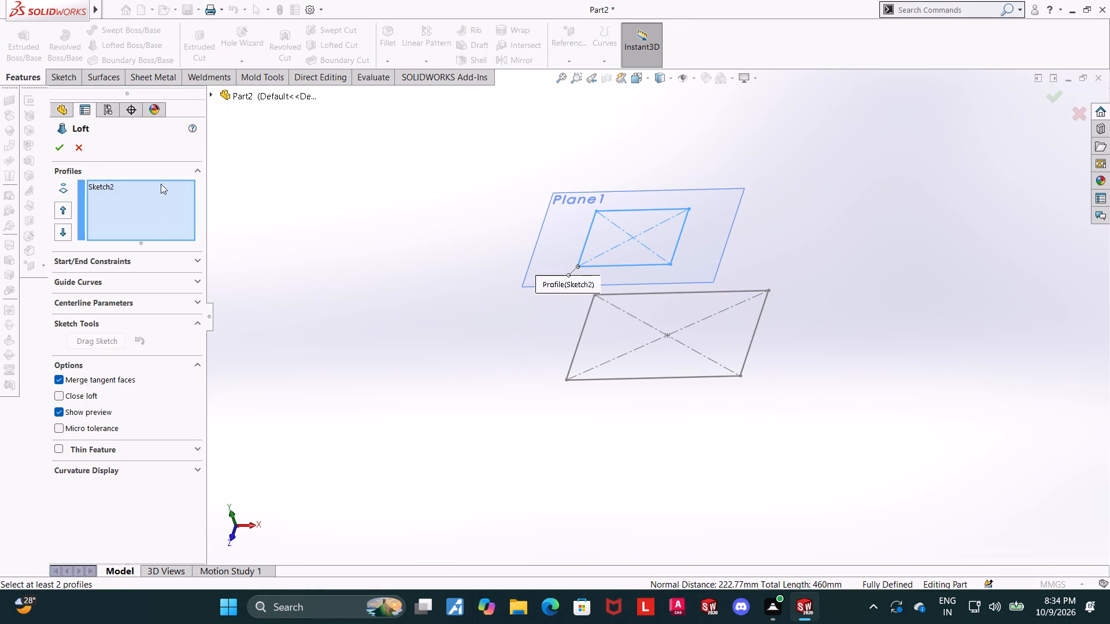
left_click(212, 88)
left_click(249, 222)
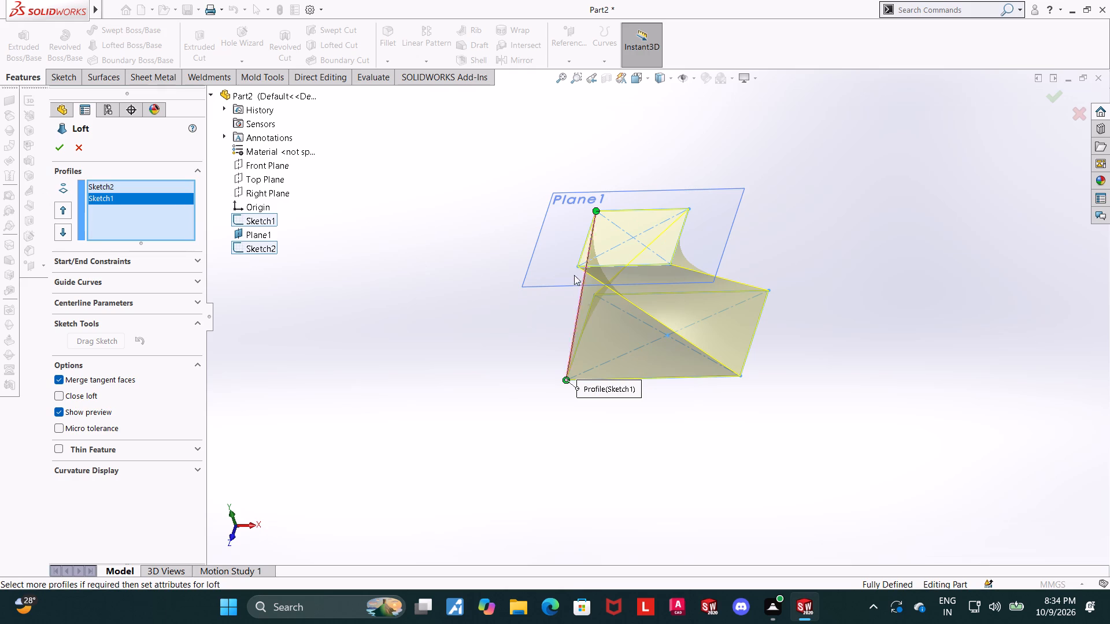
left_click_drag(594, 209, 578, 274)
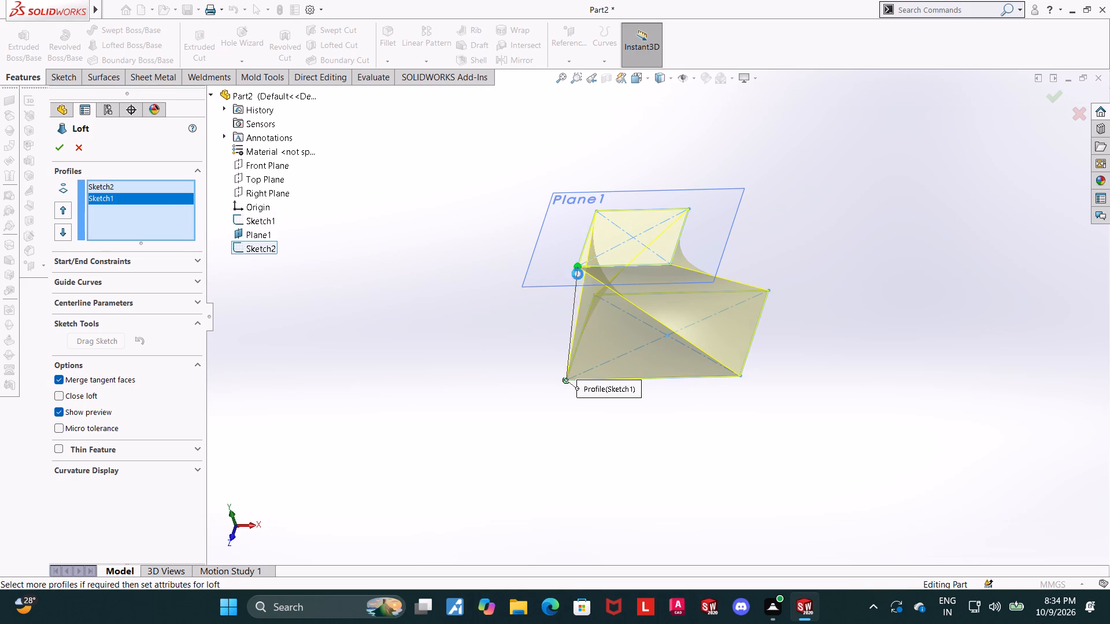
left_click_drag(578, 274, 577, 274)
left_click(58, 147)
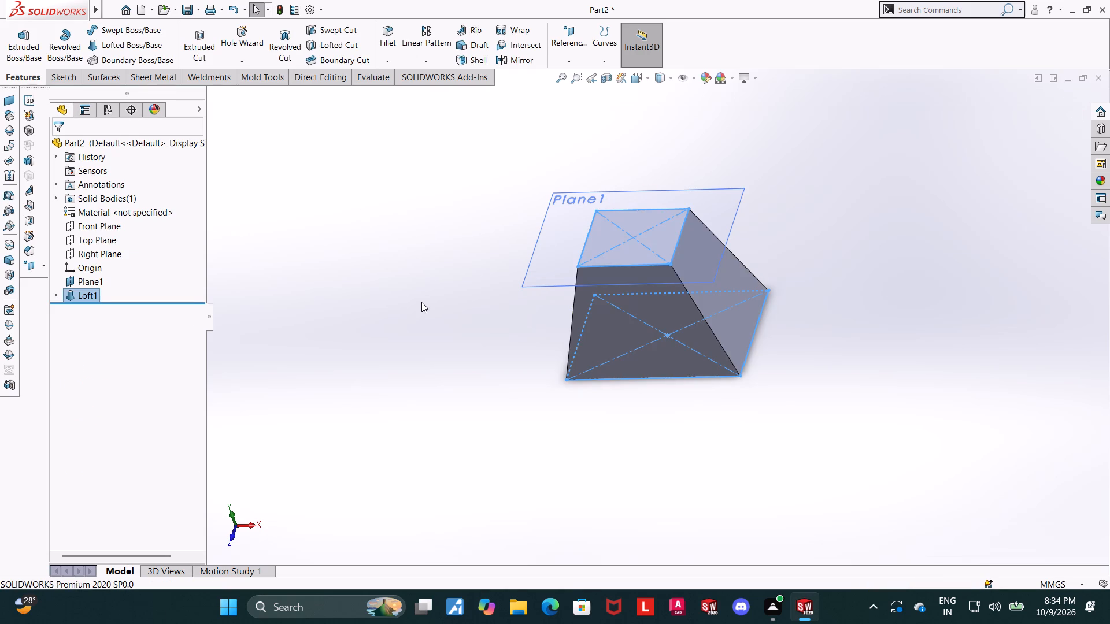
left_click(878, 288)
Hide Plane1.
middle_click_drag(849, 299, 855, 243)
left_click(89, 283)
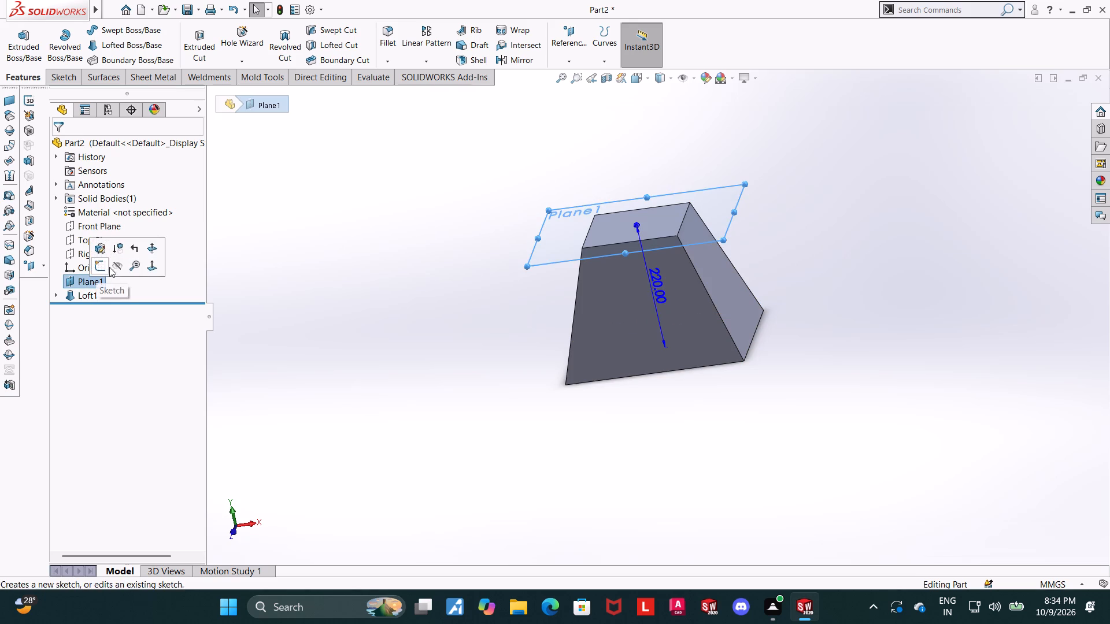
left_click(109, 266)
left_click(817, 288)
Start a sketch on the loft's top face and view it face-on.
middle_click_drag(805, 278, 821, 328)
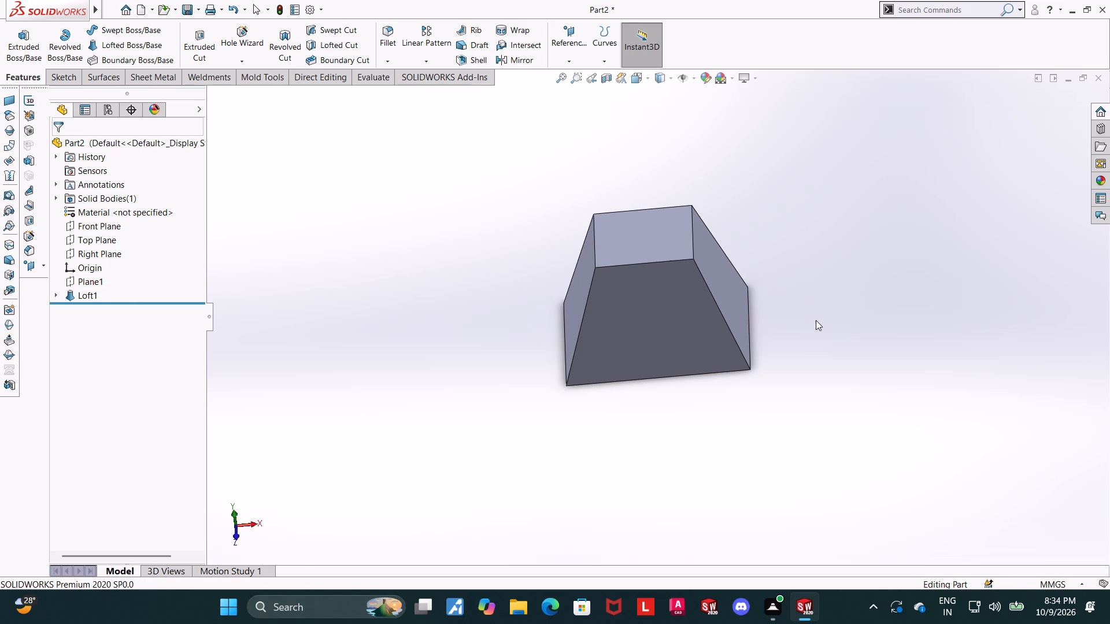
middle_click_drag(787, 251, 789, 261)
scroll(788, 259, "up", 1)
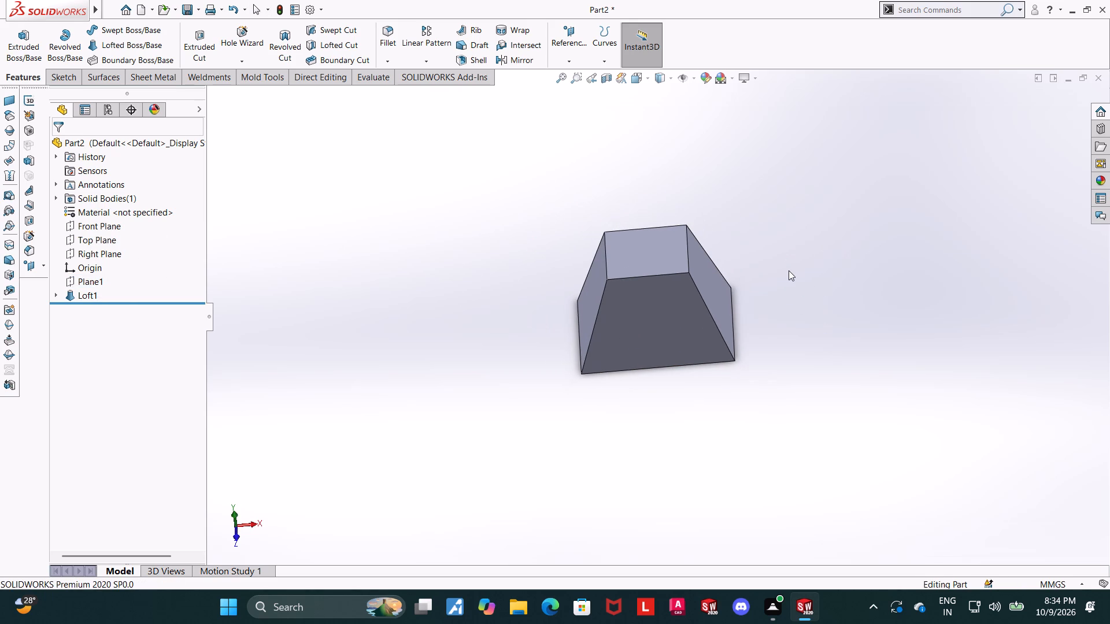
middle_click_drag(795, 247, 791, 261)
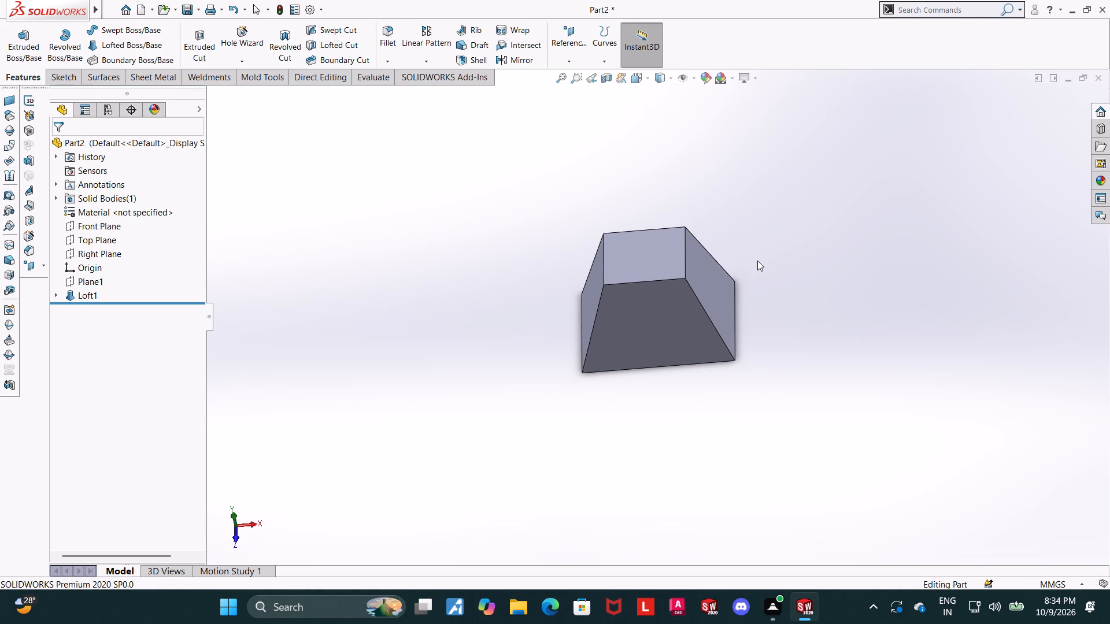
scroll(756, 261, "up", 2)
left_click(647, 274)
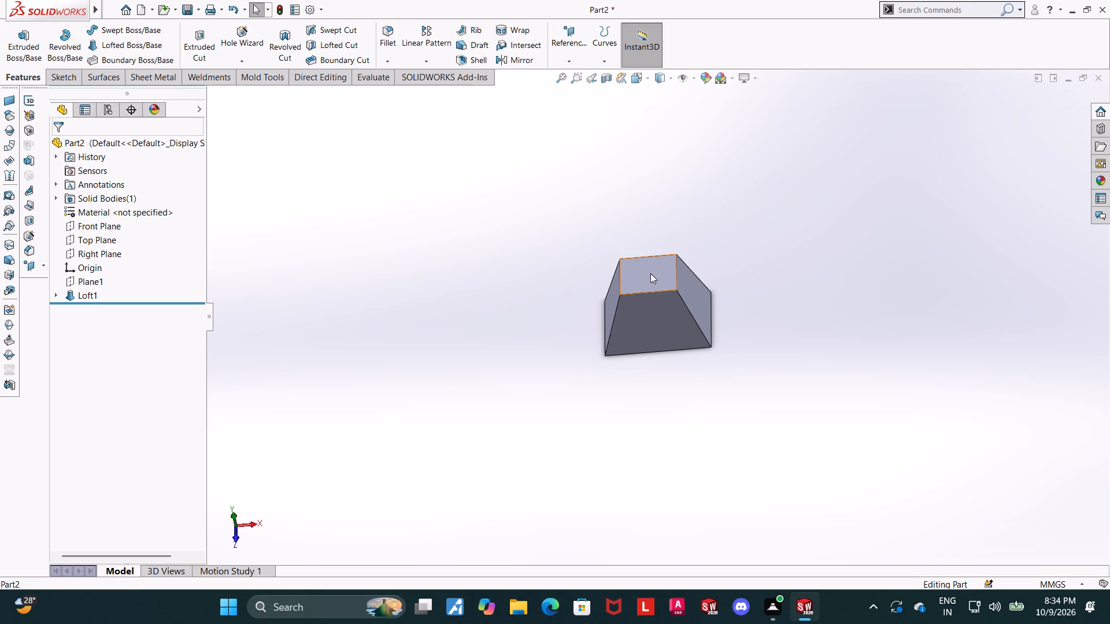
left_click(694, 241)
left_click(82, 302)
left_click(107, 285)
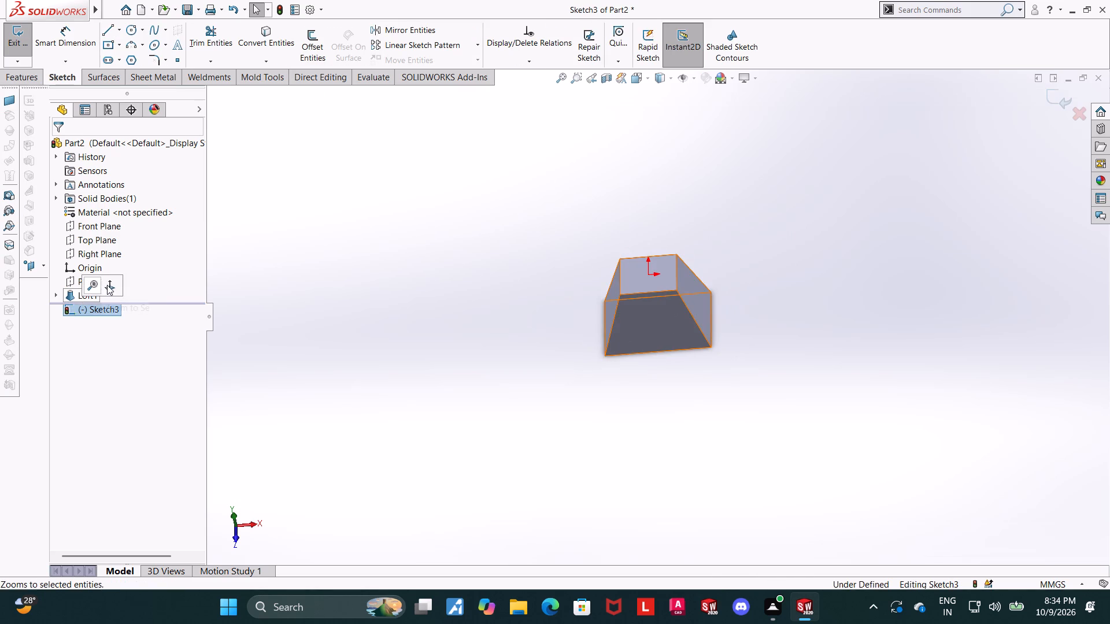
Sketch a corner rectangle about 50 × 32 mm inward from the top face's back-left corner.
left_click(117, 40)
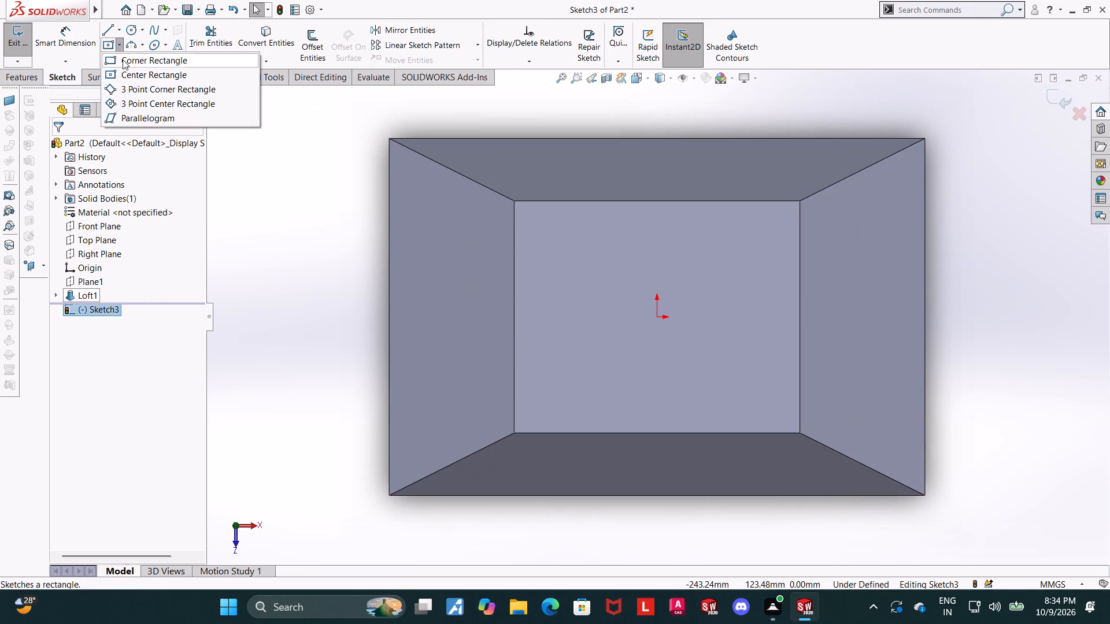
left_click(124, 58)
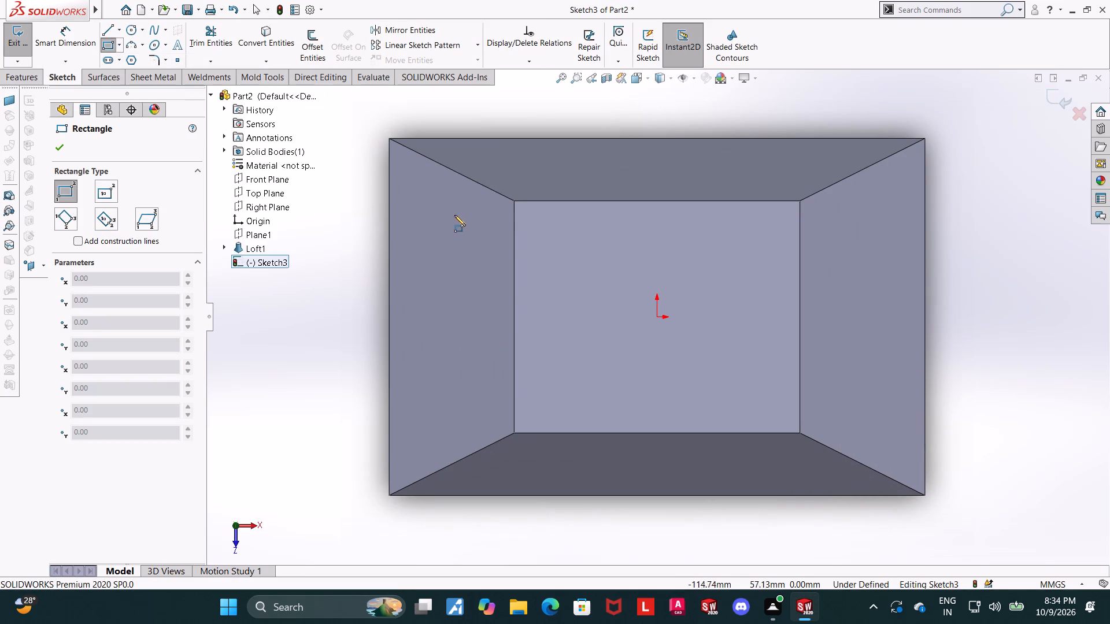
left_click_drag(515, 202, 521, 202)
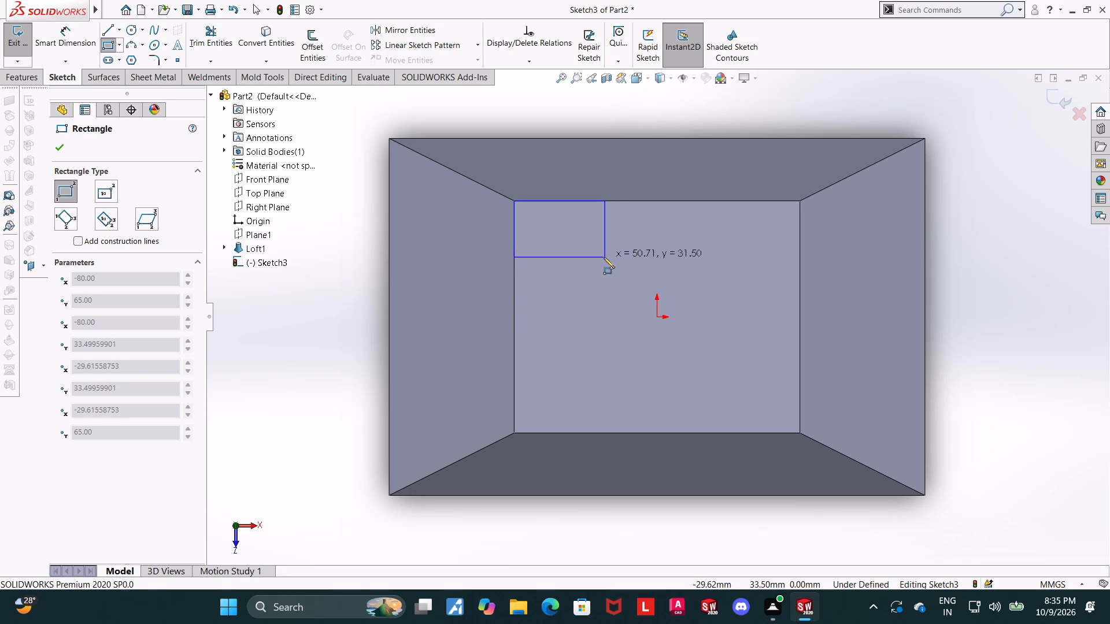
left_click(604, 257)
key("Escape")
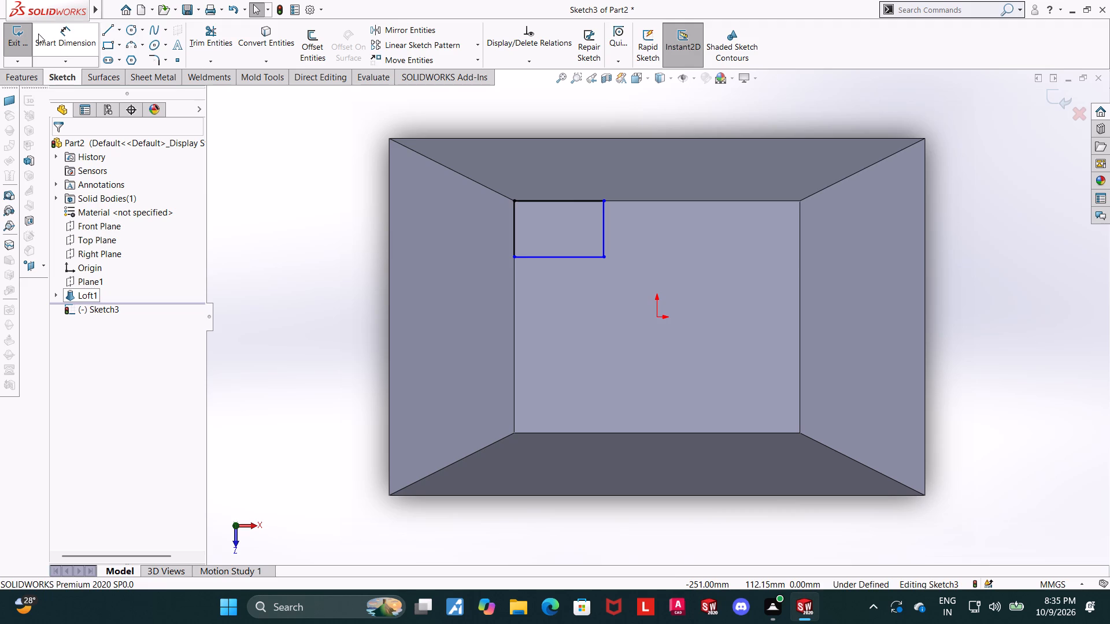
Dimension the back-left rectangle's width to 55 mm along its back edge.
left_click(47, 34)
left_click(571, 203)
left_click(571, 174)
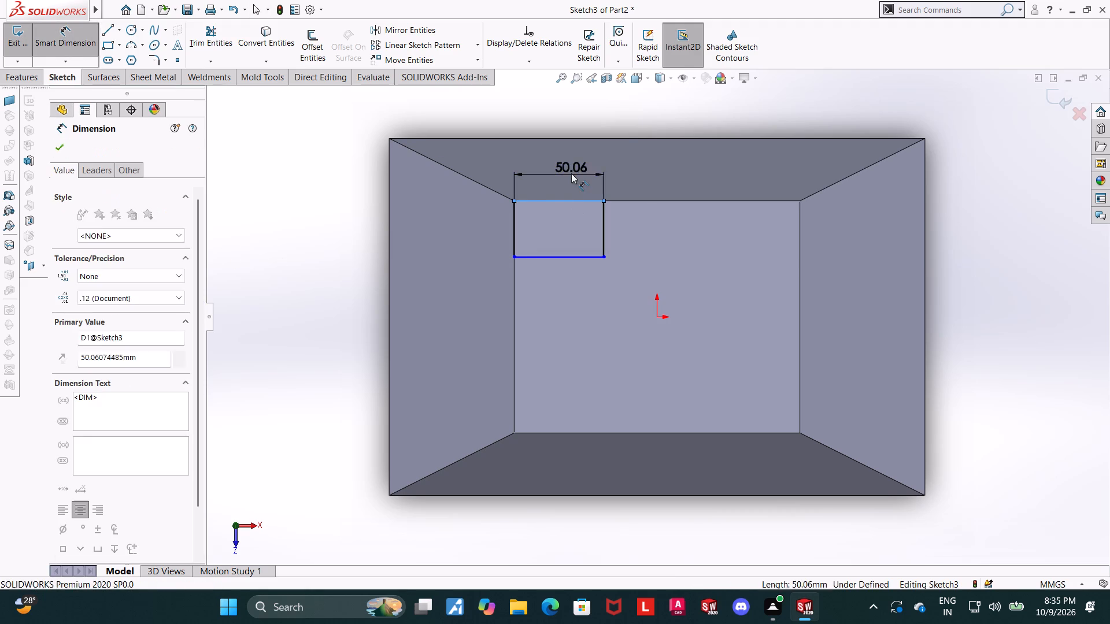
type("55")
key("Return")
key("Escape")
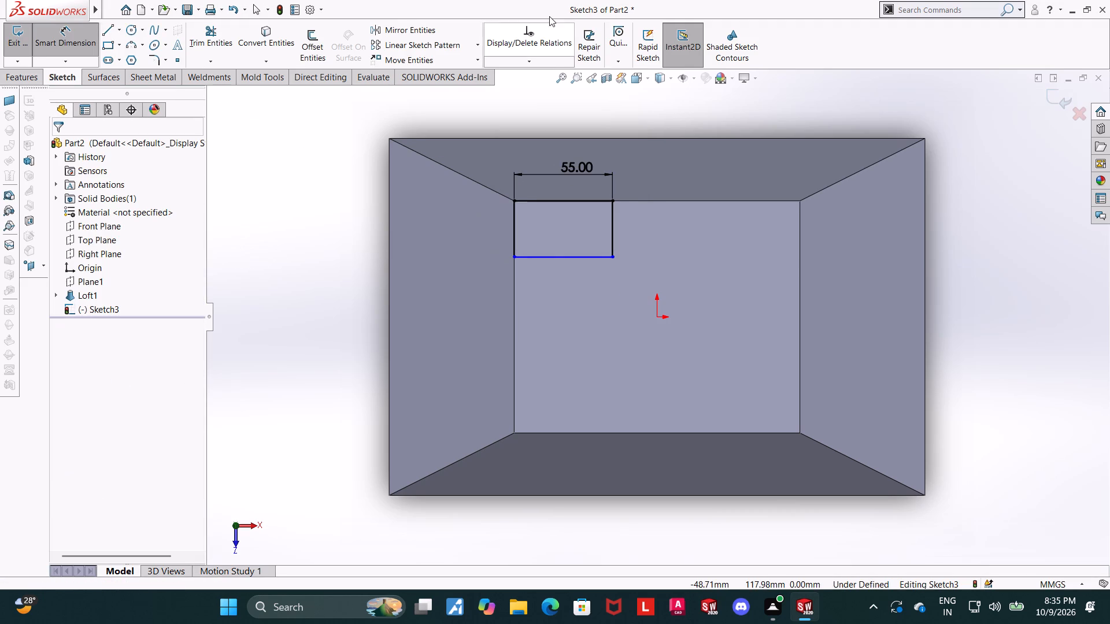
key("Escape")
Dimension the back-left rectangle's right vertical side to 30 mm.
left_click(71, 34)
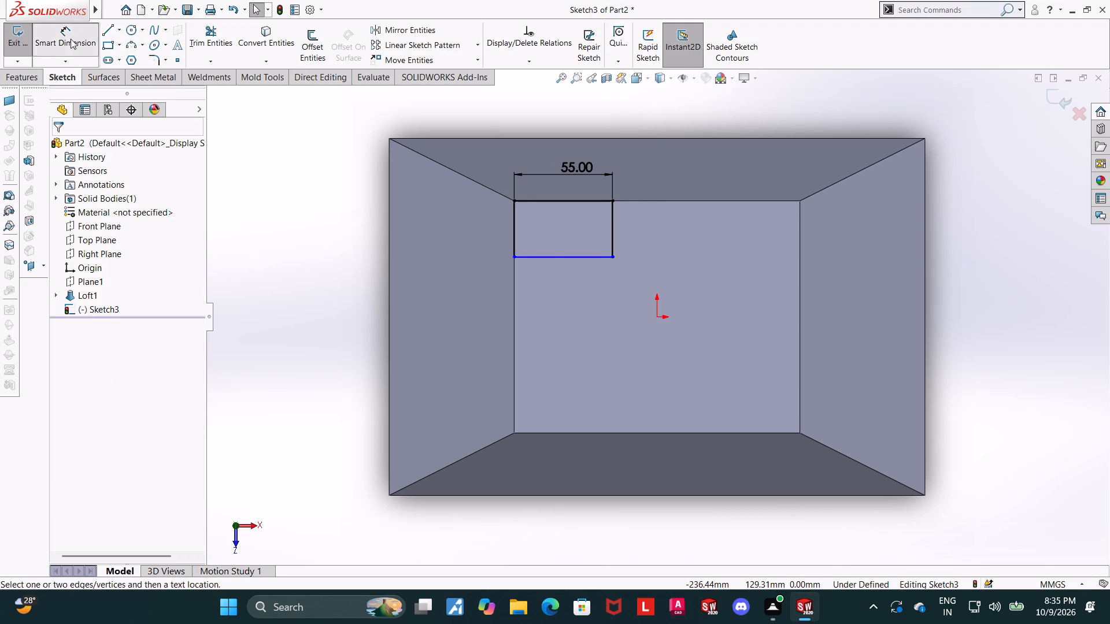
left_click(615, 236)
left_click(659, 244)
type("30")
key("Return")
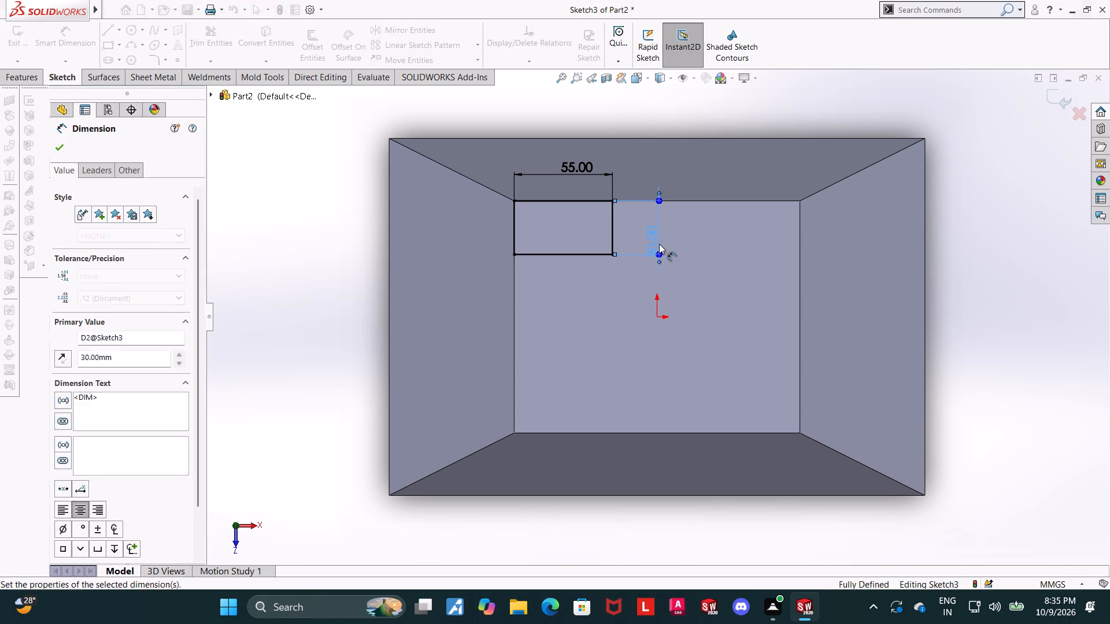
key("Escape")
key("Escape")
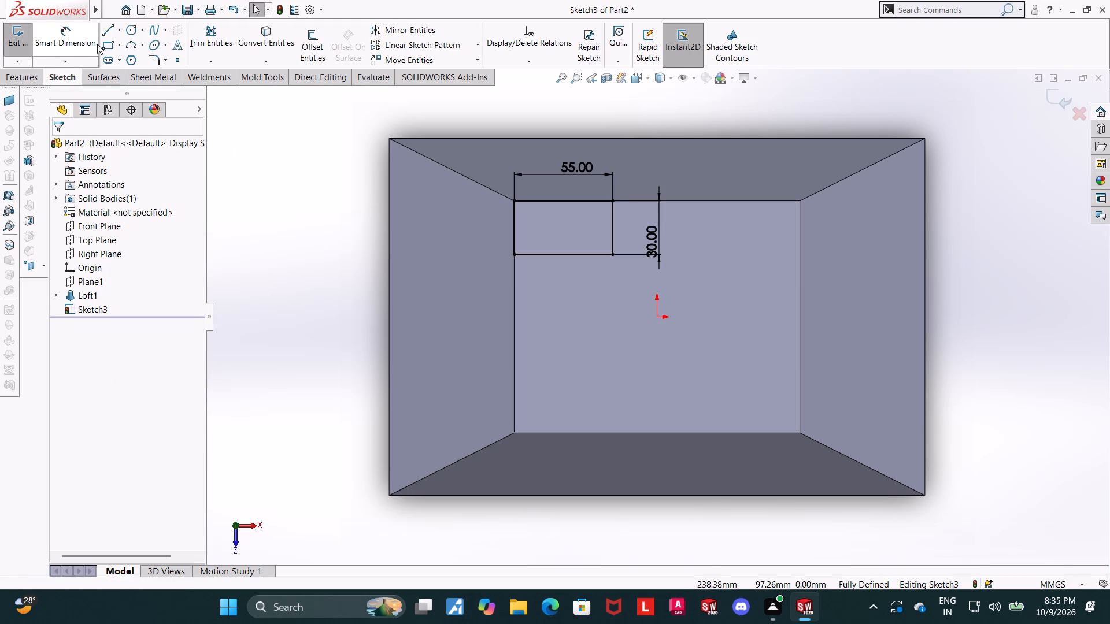
Sketch a corner rectangle about 51 mm wide from the top face's back-right corner, level with the first rectangle.
left_click(105, 44)
left_click(800, 200)
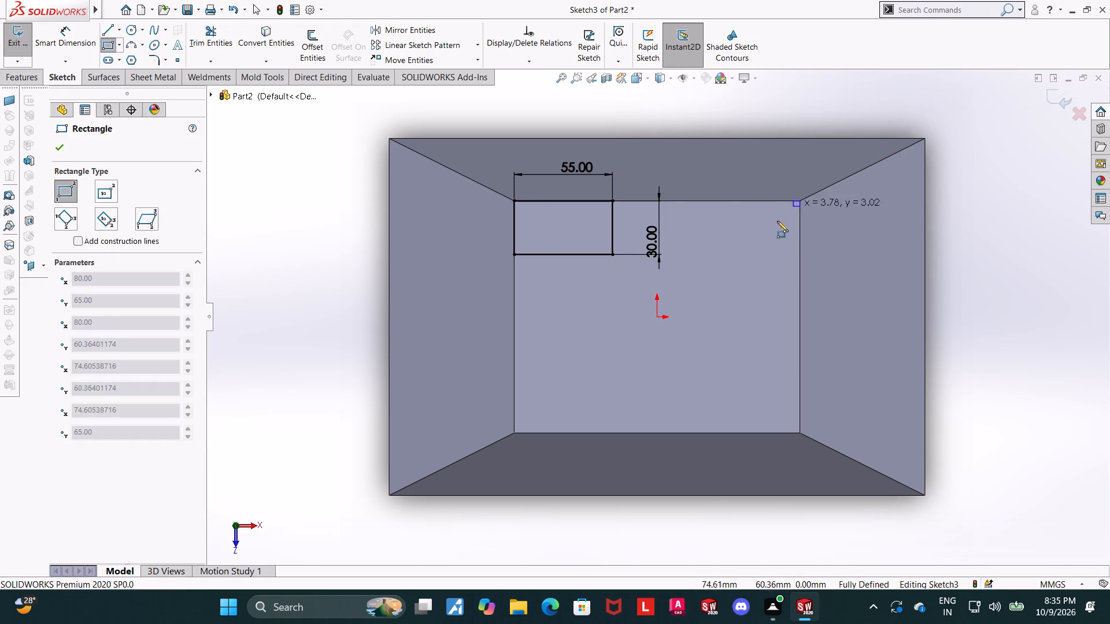
left_click(709, 255)
key("Escape")
Dimension the back-right rectangle's width to 55 mm along its back edge.
left_click(61, 39)
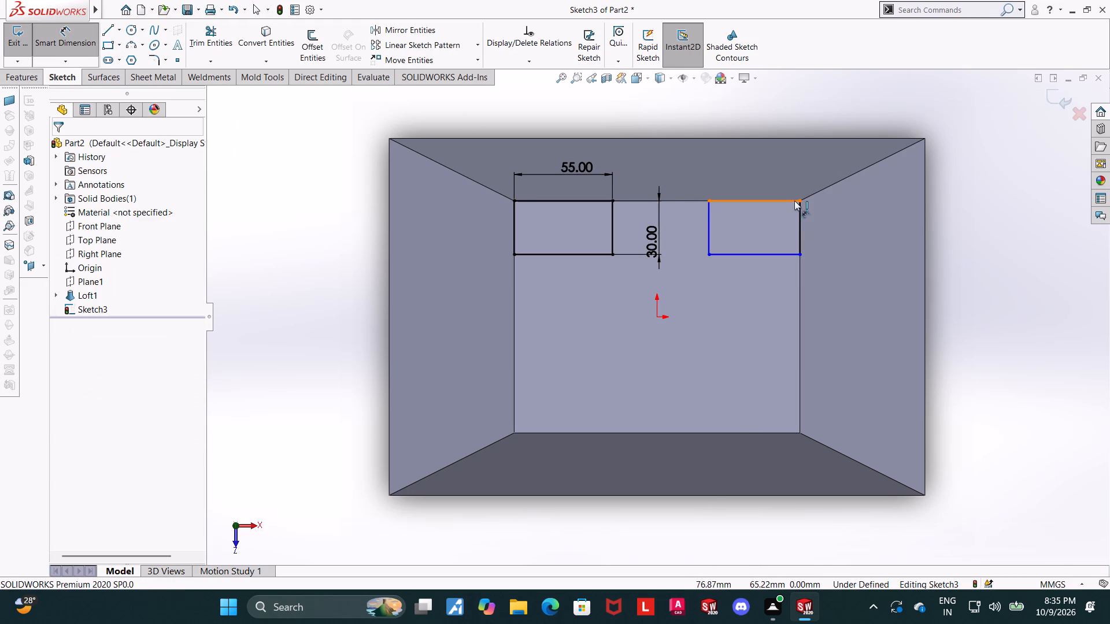
left_click(778, 202)
left_click(766, 172)
type("55")
key("Return")
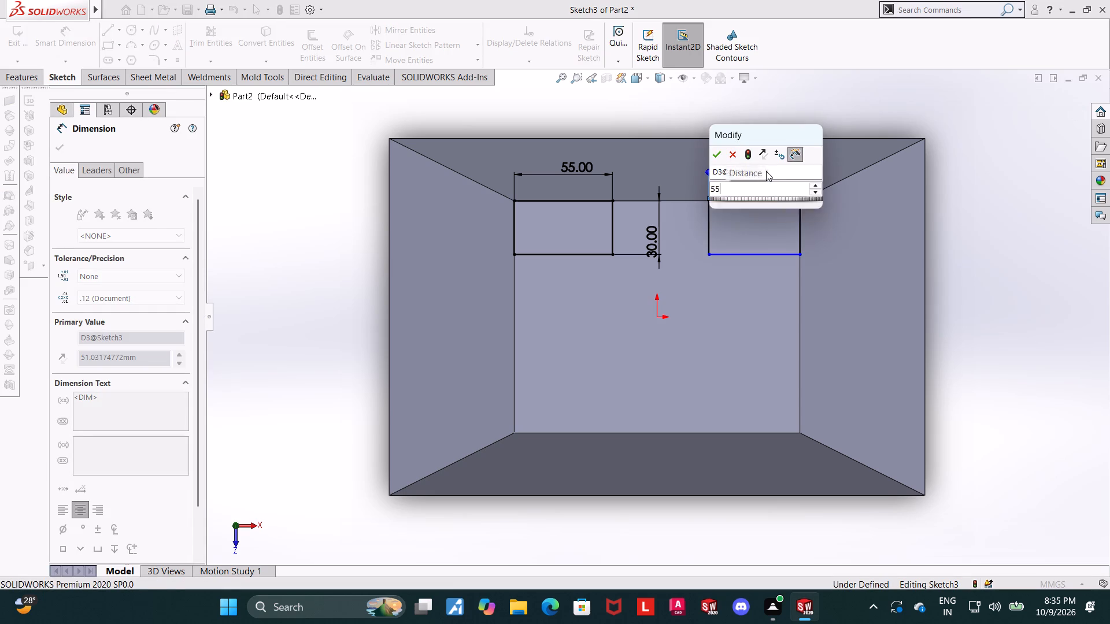
key("Escape")
Dimension the back-right rectangle's right vertical side to 30 mm.
left_click_drag(71, 40, 77, 39)
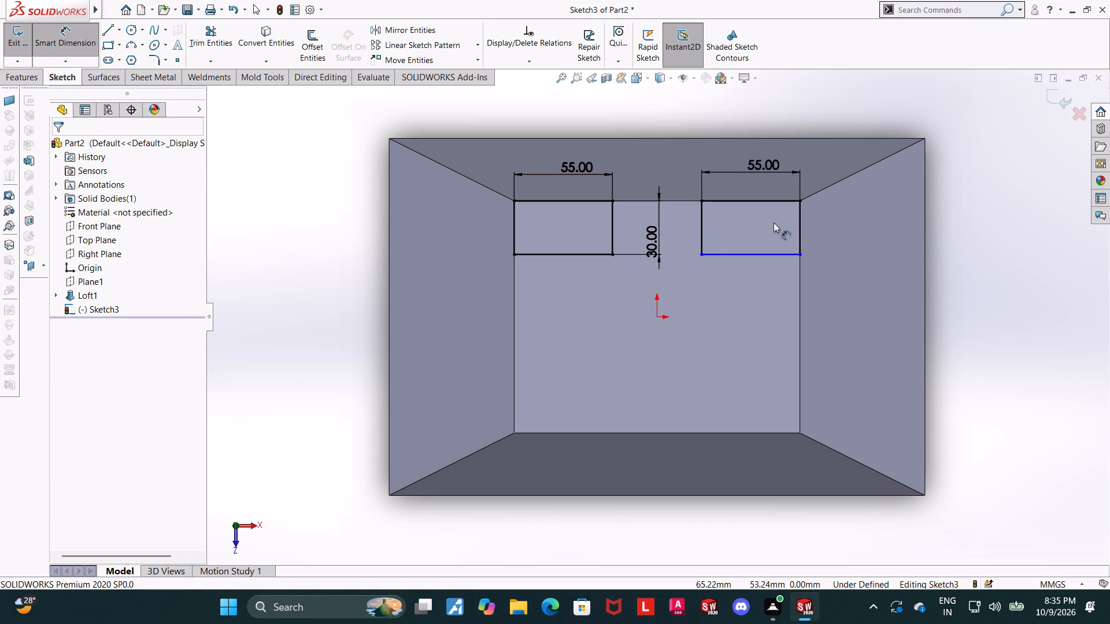
left_click(801, 226)
left_click(867, 231)
type("30")
key("Return")
key("Escape")
key("Escape")
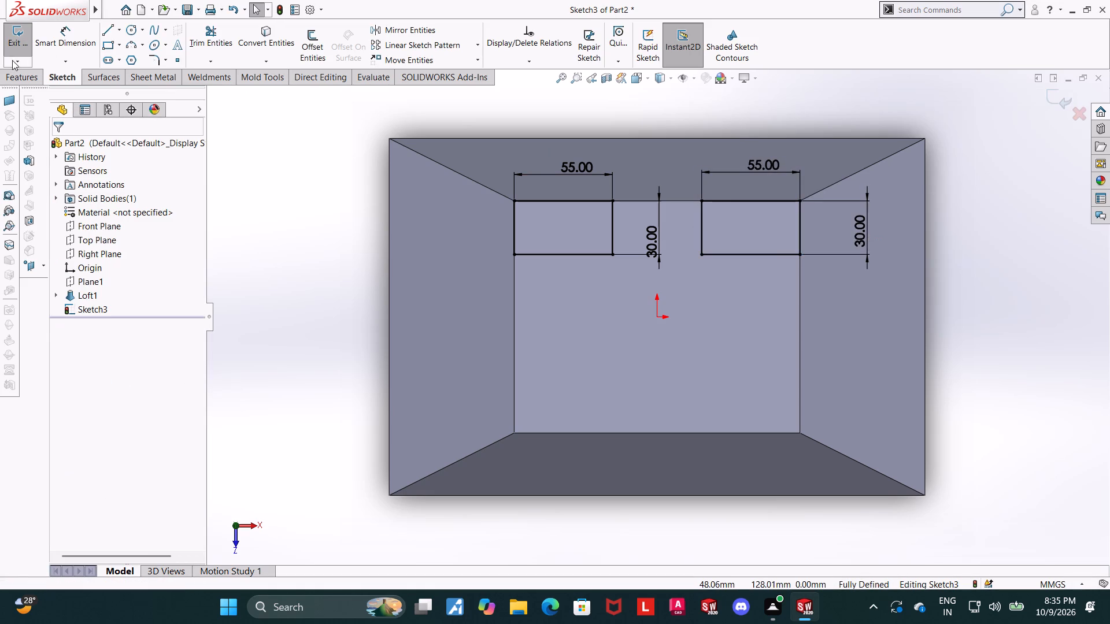
Sketch a horizontal construction centerline about 127 mm long from the origin toward the block's left side.
left_click(122, 31)
left_click(117, 59)
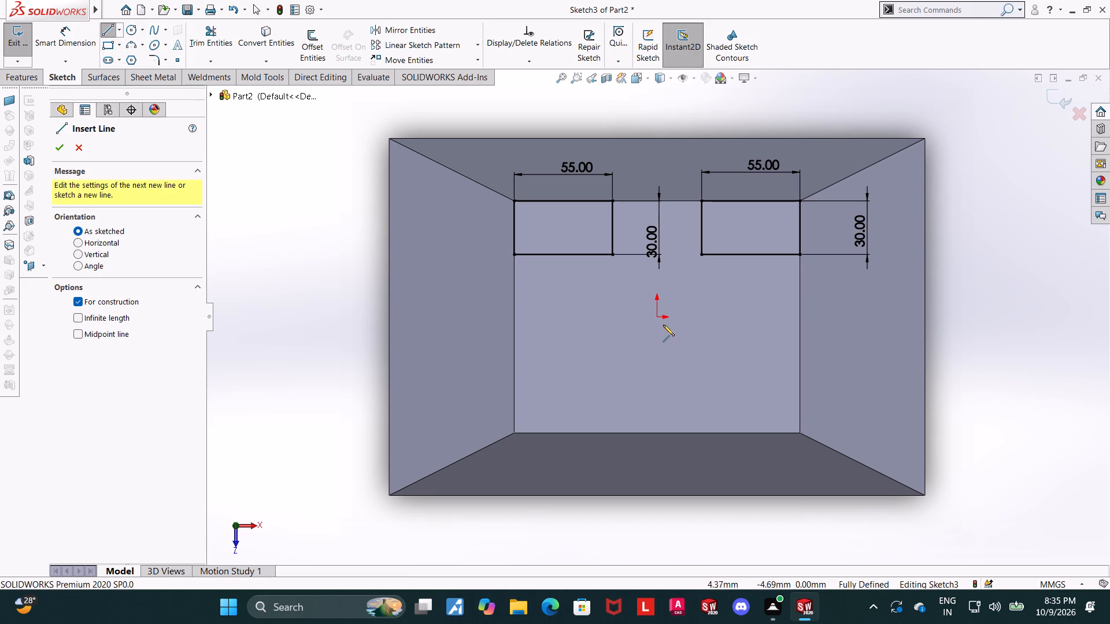
left_click(657, 318)
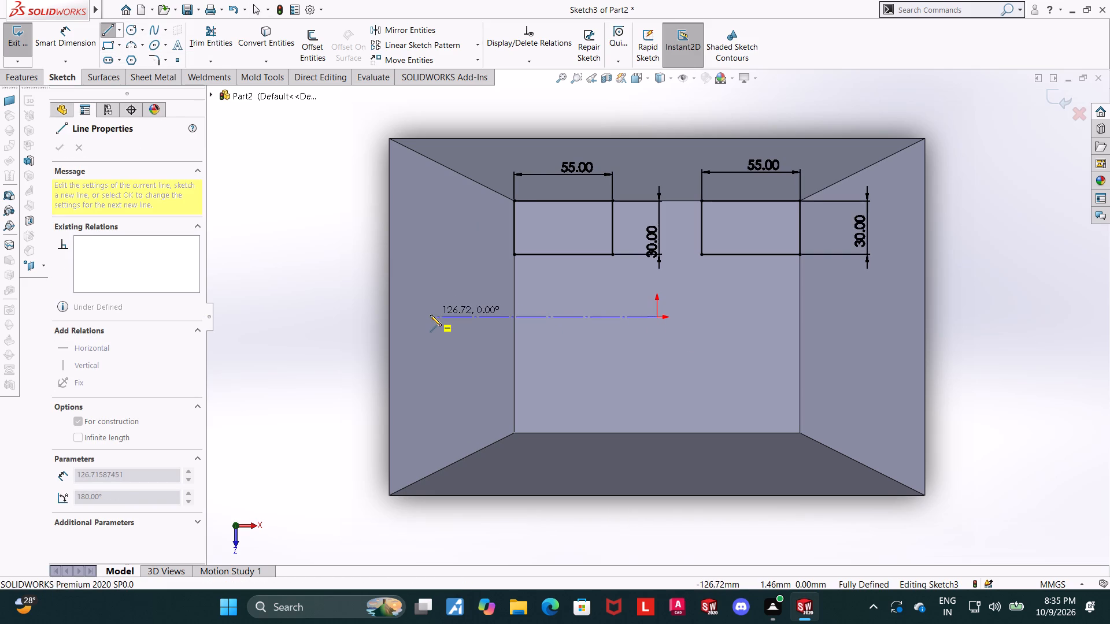
left_click(430, 315)
key("Escape")
key("Escape")
key("Escape")
Mirror all eight lines of the two back rectangles about the horizontal centerline and close the sketch.
left_click(378, 31)
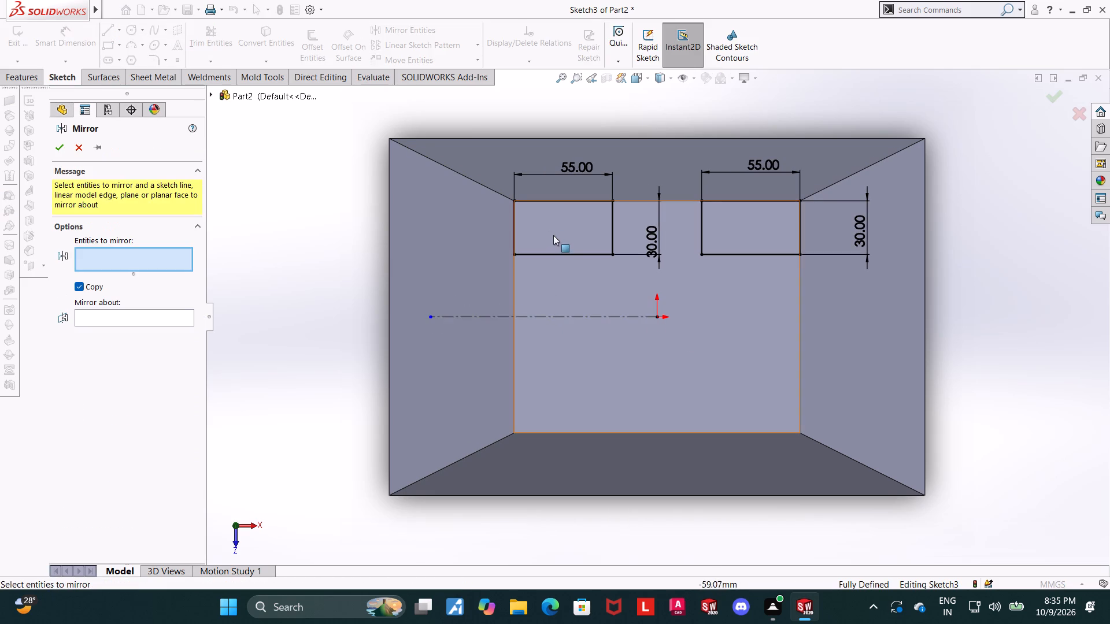
left_click(548, 252)
left_click(515, 231)
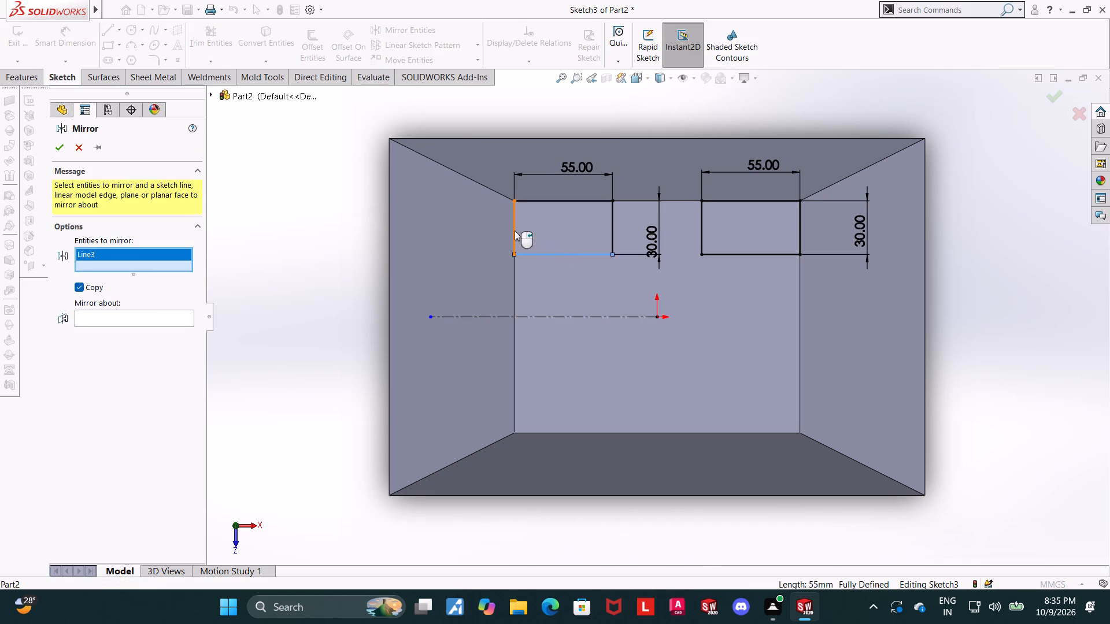
left_click(551, 199)
left_click(616, 227)
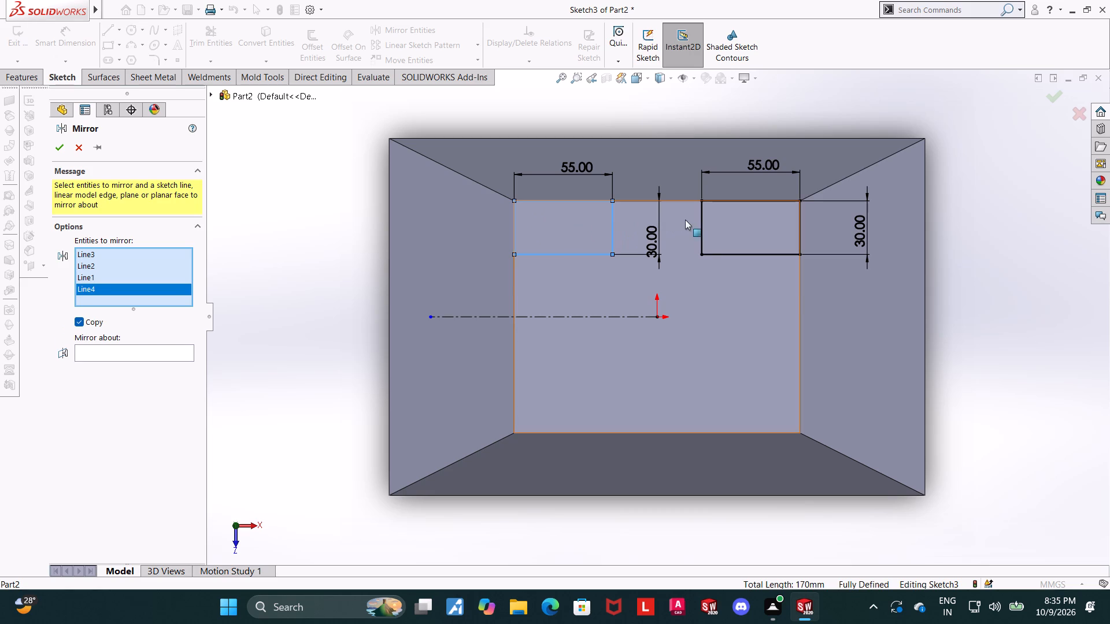
left_click(700, 225)
left_click(723, 198)
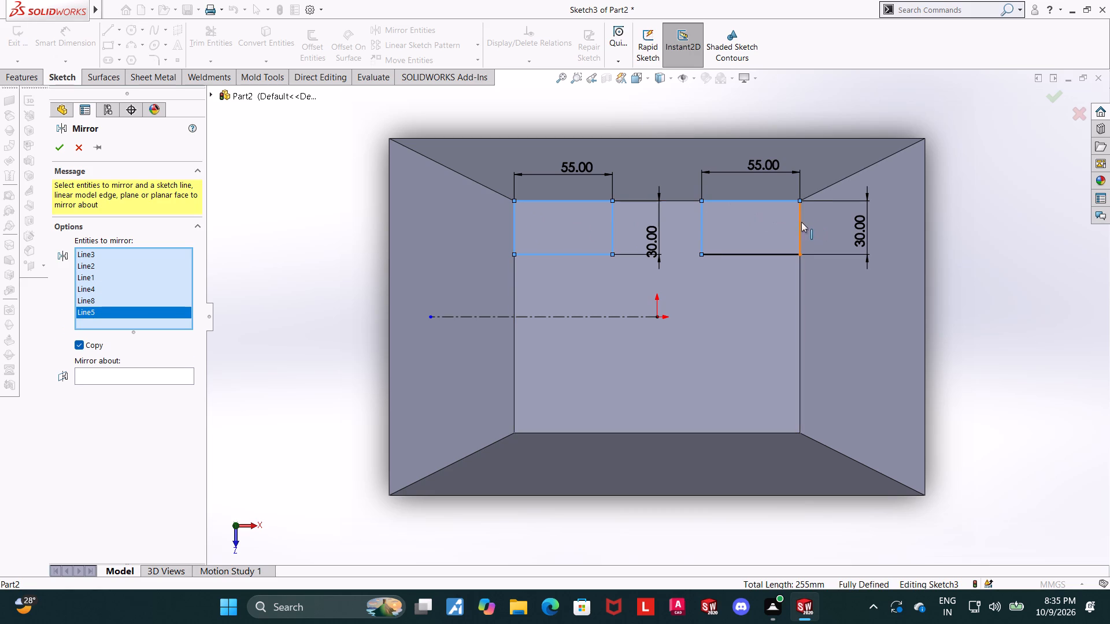
left_click(801, 222)
left_click(767, 255)
left_click(105, 396)
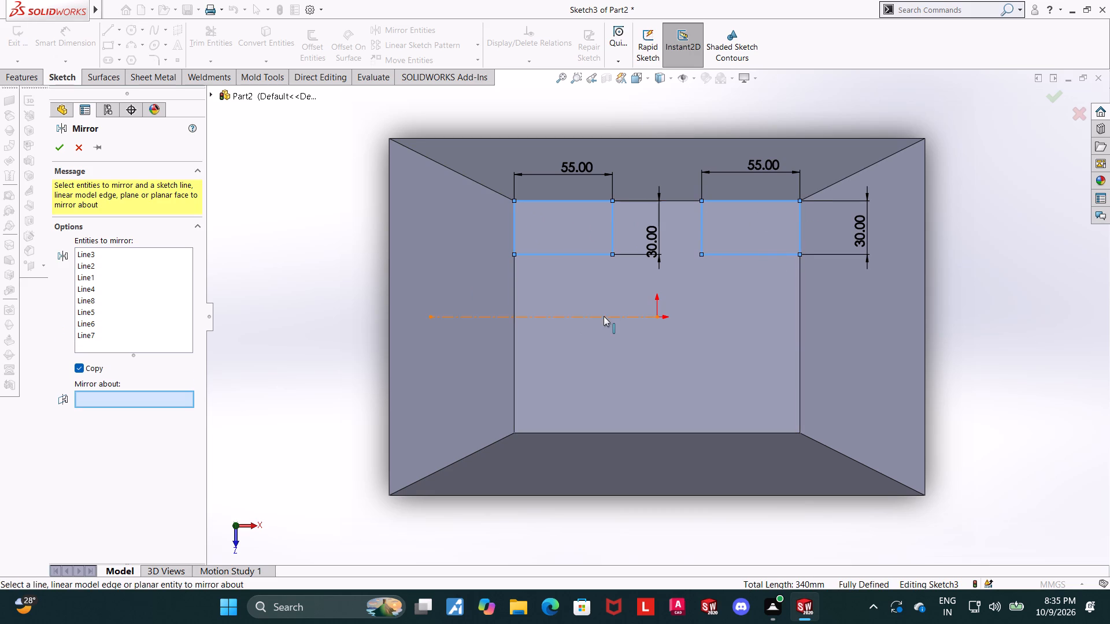
left_click(598, 319)
left_click(56, 149)
scroll(534, 262, "up", 1)
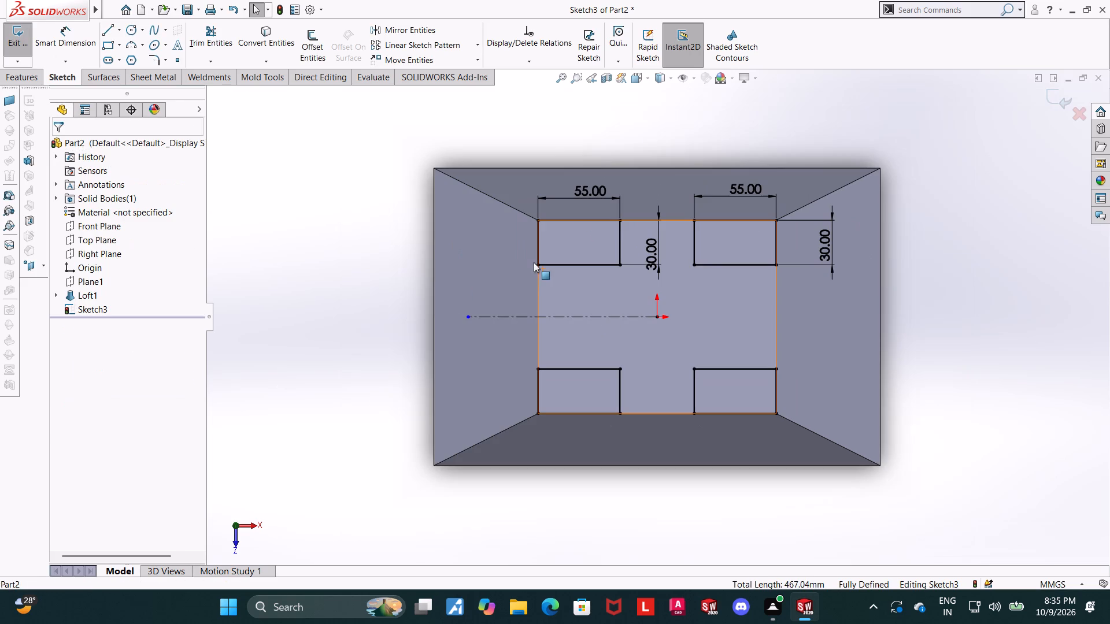
left_click(1058, 102)
Extrude the four corner rectangles 25 mm upward from the top face as a blind boss with merged result.
middle_click_drag(915, 291, 912, 249)
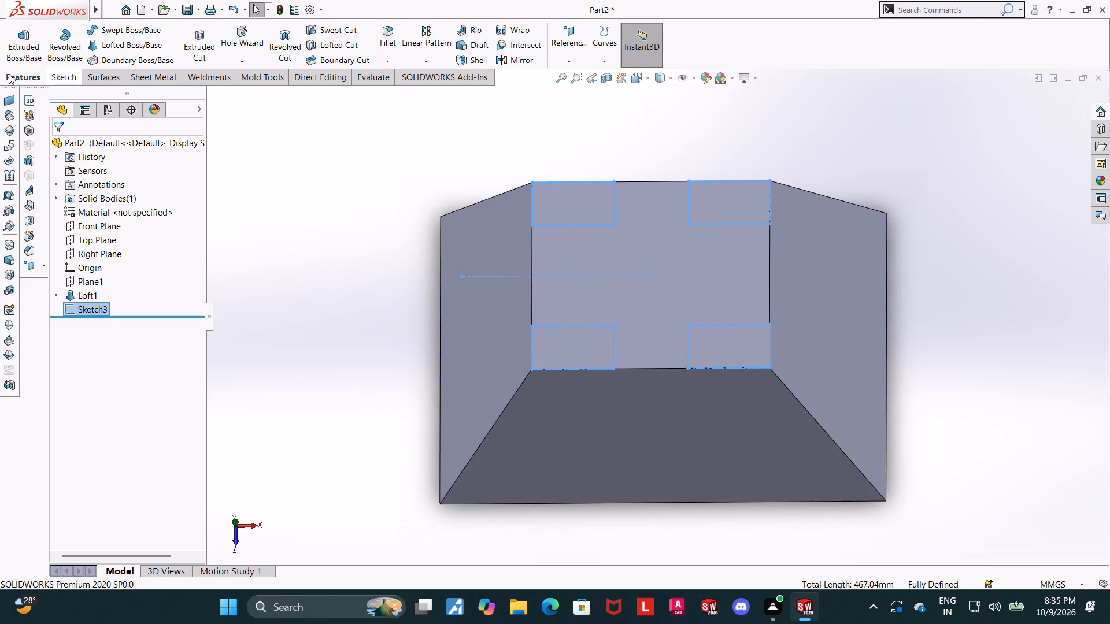
left_click(18, 45)
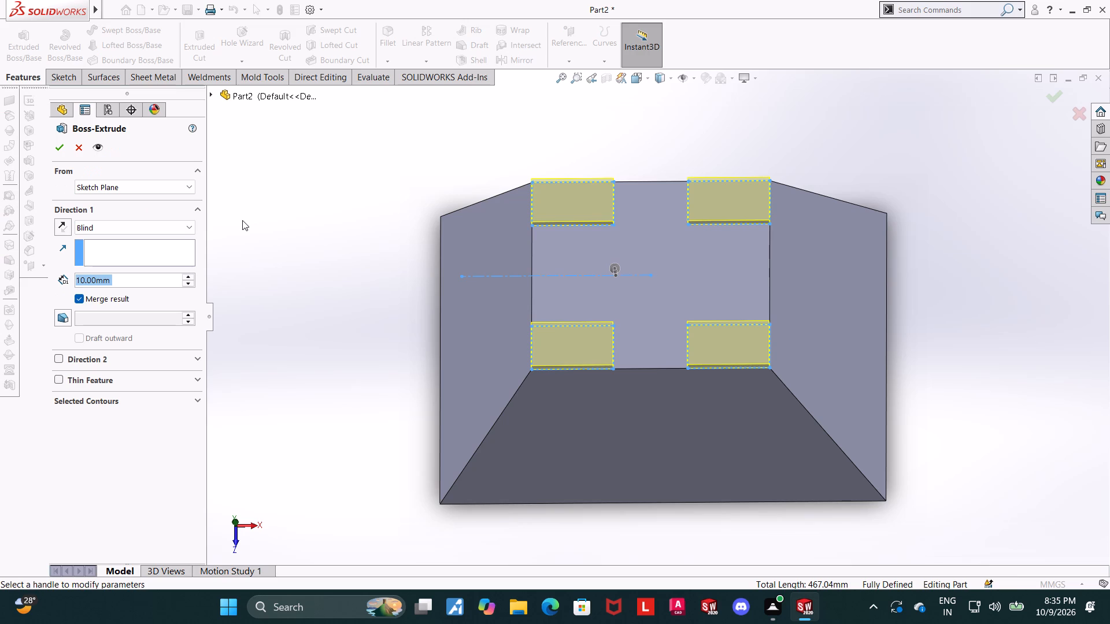
type("25")
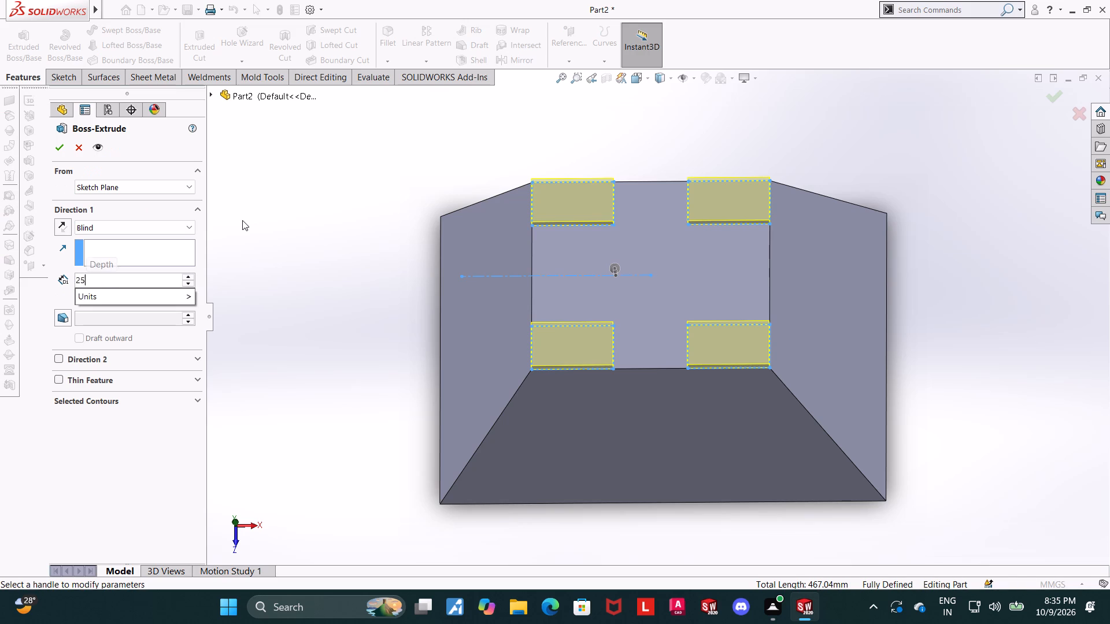
key("Return")
left_click(50, 144)
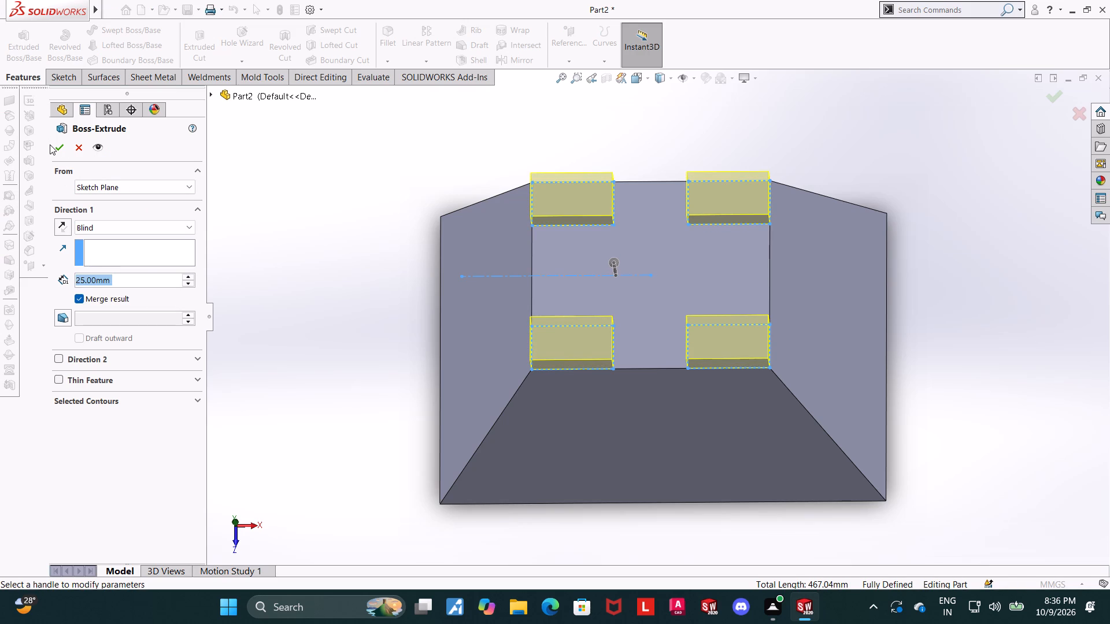
left_click(55, 146)
left_click(402, 290)
Examine the tapered block and its four corner bosses from several angles, including the isometric view.
middle_click_drag(401, 272, 401, 217)
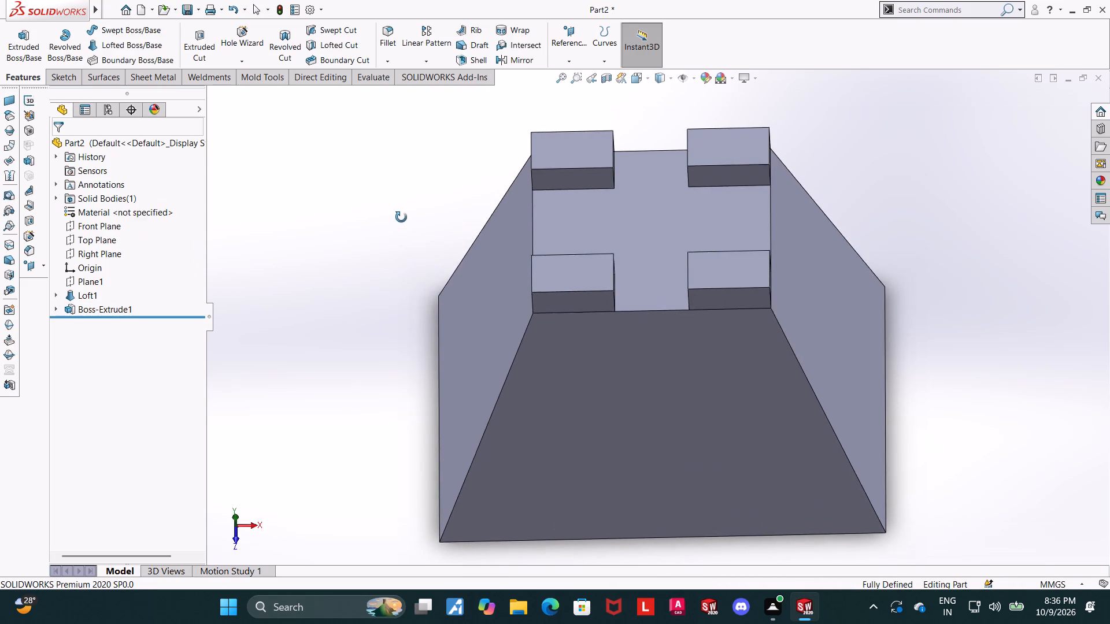
middle_click_drag(401, 217, 455, 214)
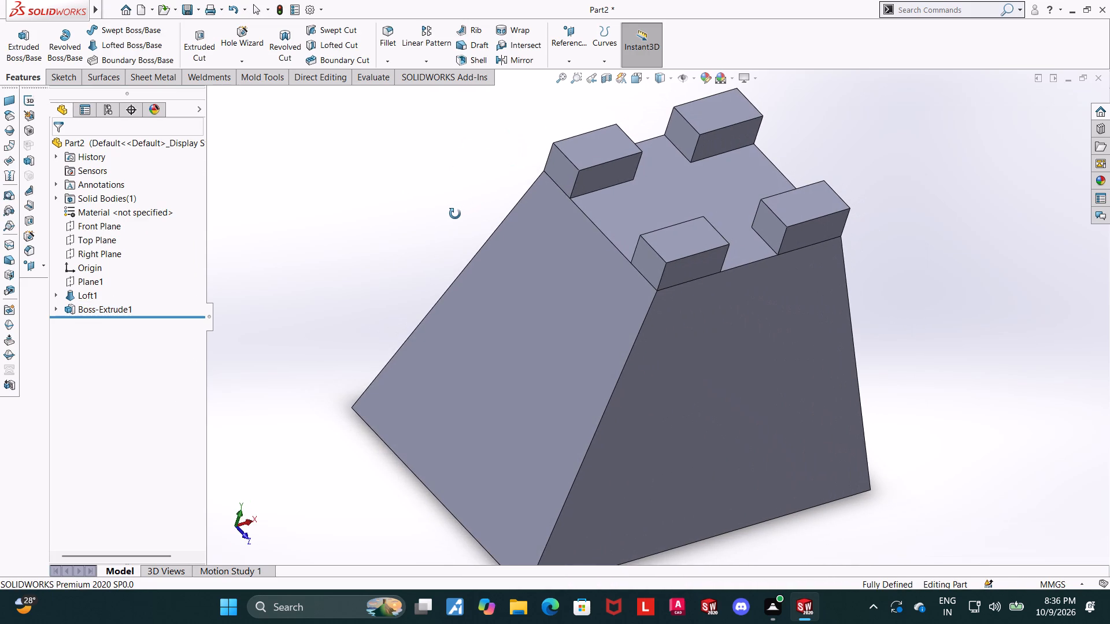
middle_click_drag(455, 214, 454, 214)
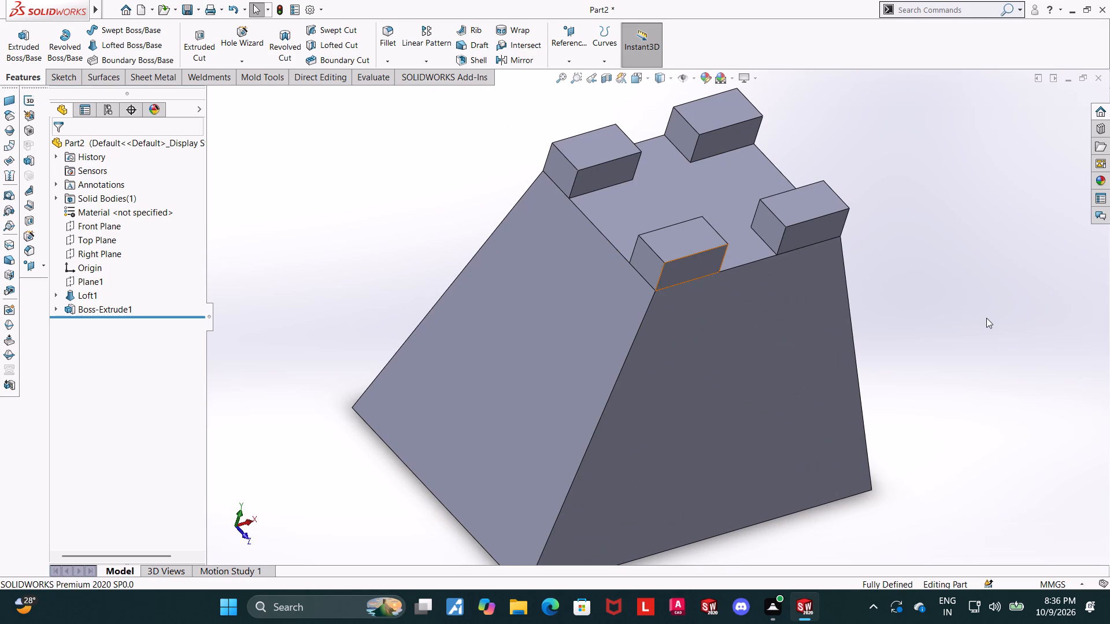
middle_click_drag(986, 318, 972, 327)
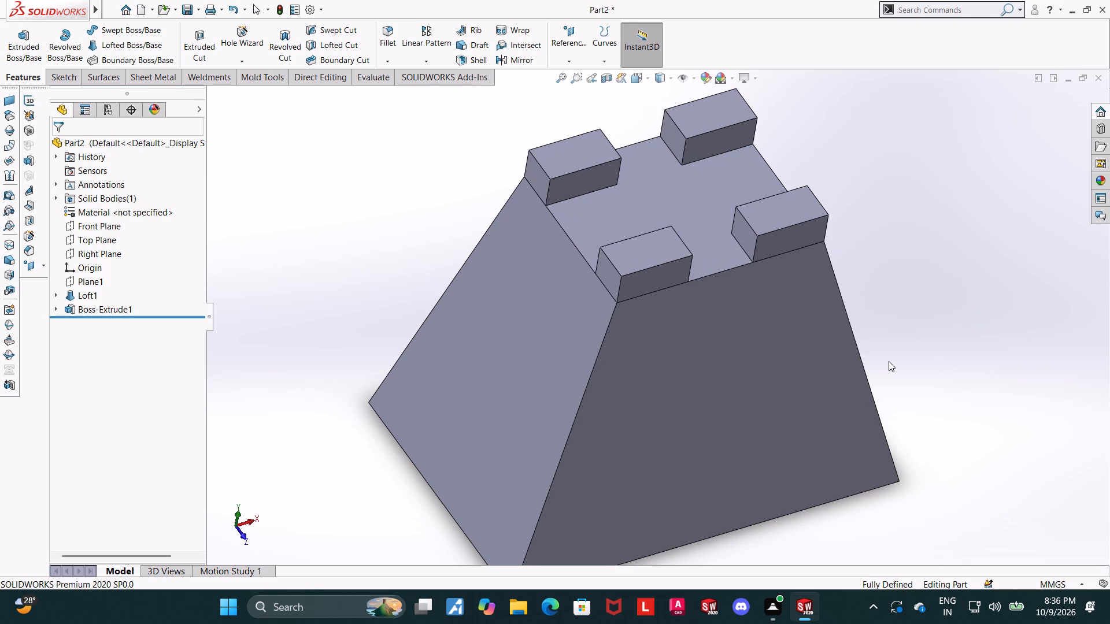
scroll(886, 363, "up", 2)
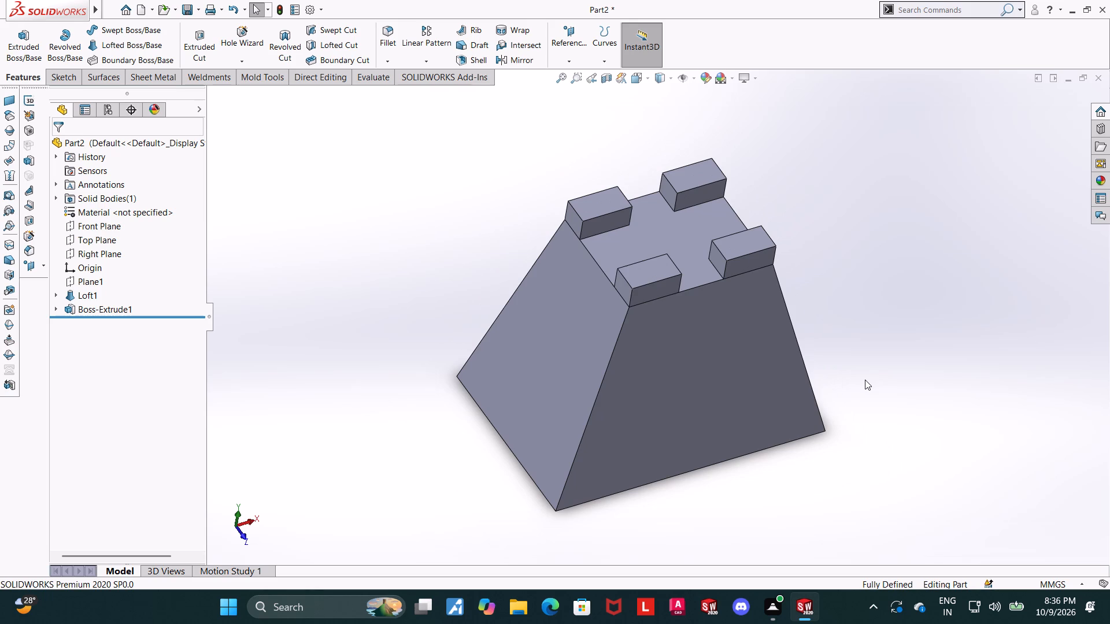
scroll(865, 380, "up", 1)
middle_click_drag(835, 372, 853, 208)
scroll(834, 358, "up", 1)
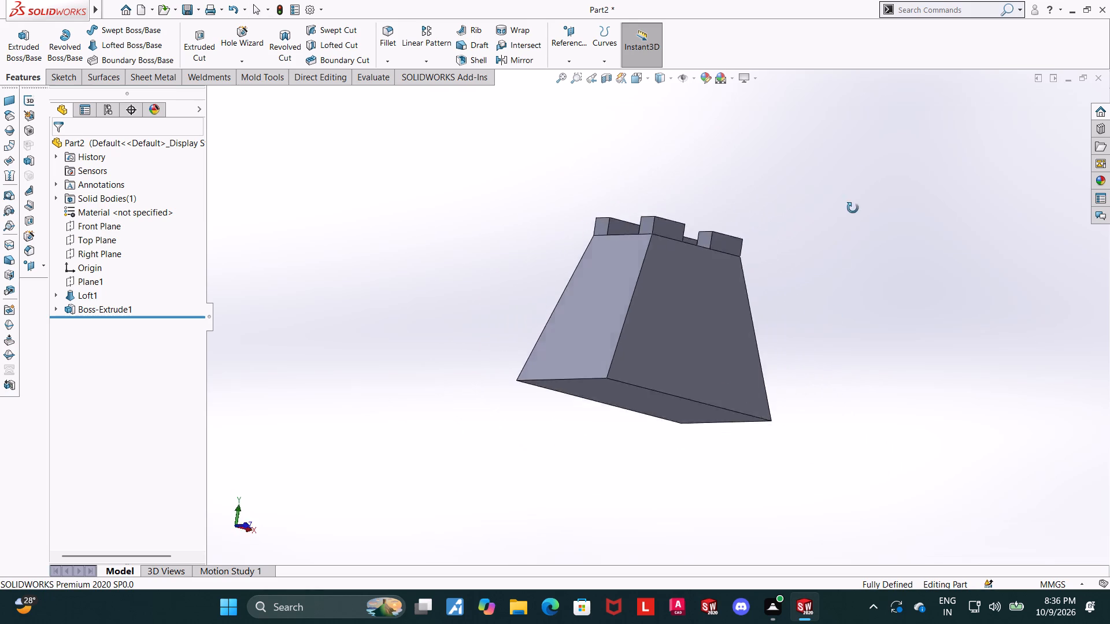
middle_click_drag(853, 208, 853, 296)
middle_click_drag(818, 289, 820, 317)
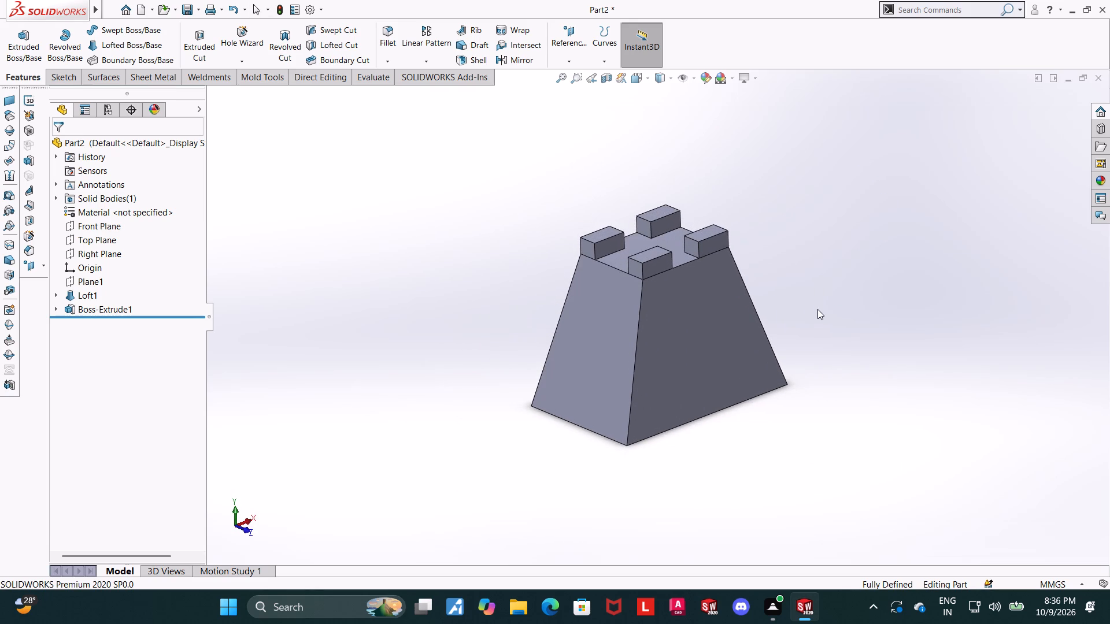
left_click(639, 79)
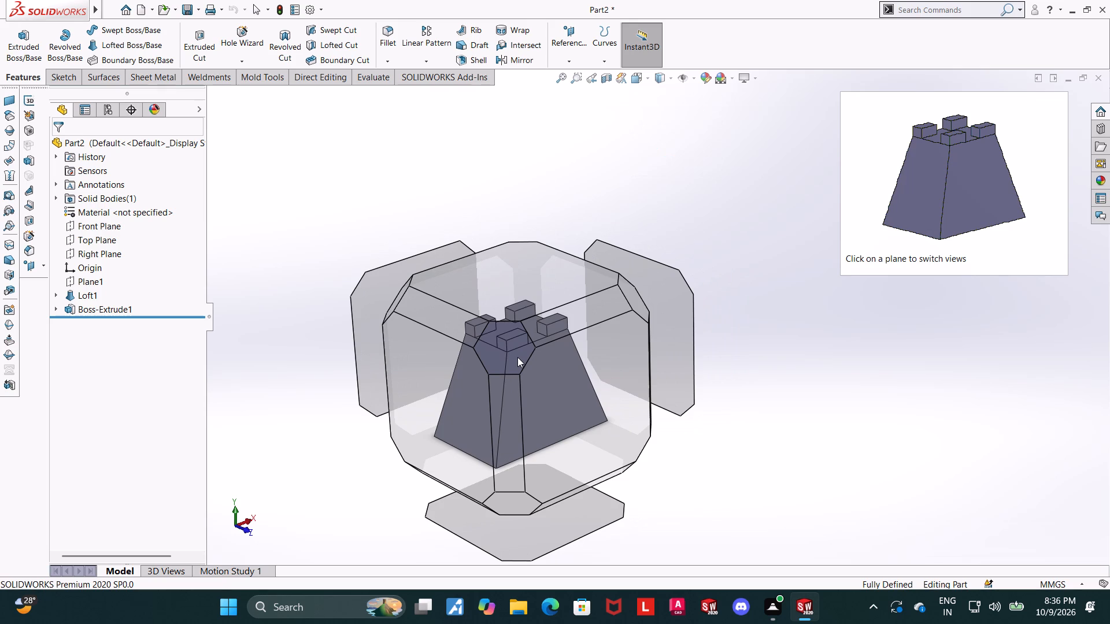
left_click(517, 357)
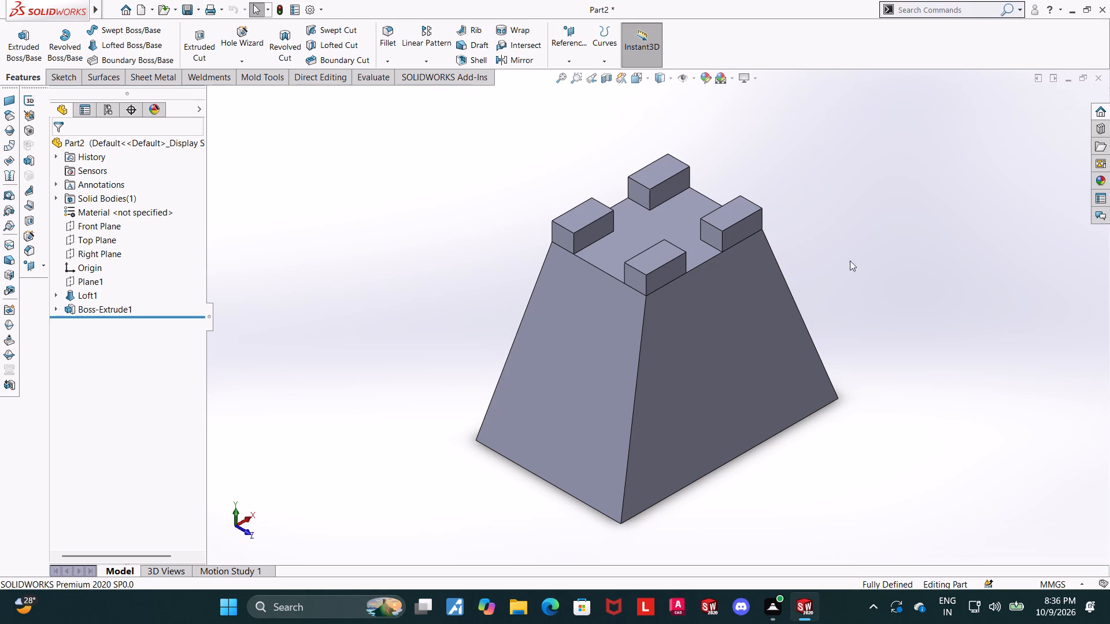
scroll(842, 260, "up", 2)
middle_click_drag(811, 324, 701, 345)
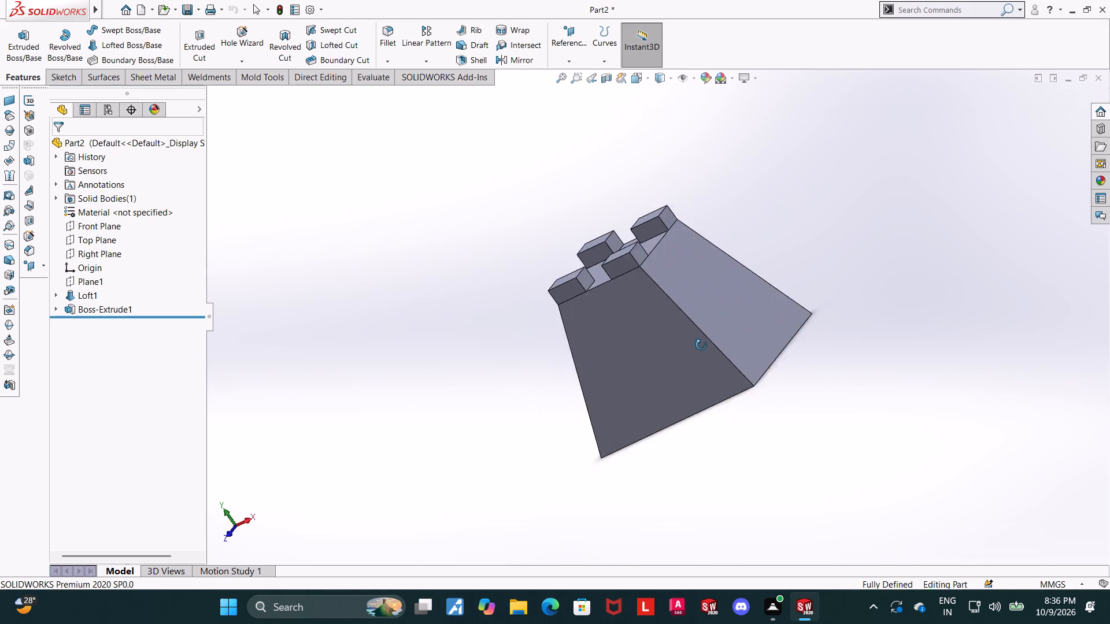
middle_click_drag(701, 345, 773, 297)
middle_click_drag(772, 297, 754, 303)
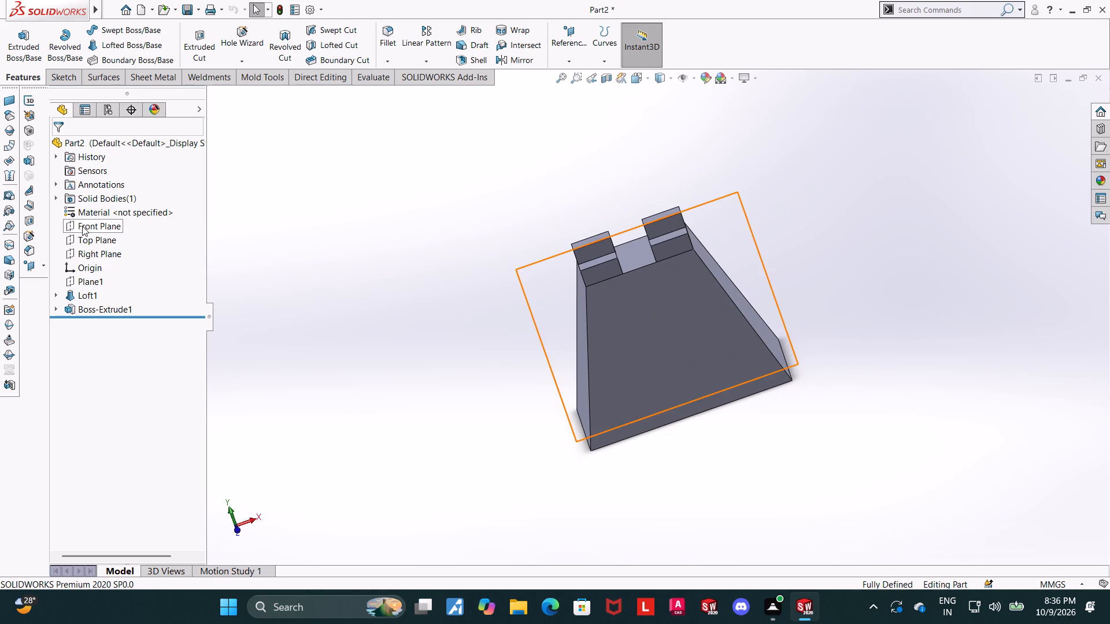
On the Front Plane, sketch a three-sided rectangular outline rising from the base edge, about 96 mm wide and 79 mm high.
left_click(84, 226)
left_click(91, 209)
left_click(98, 322)
left_click(125, 309)
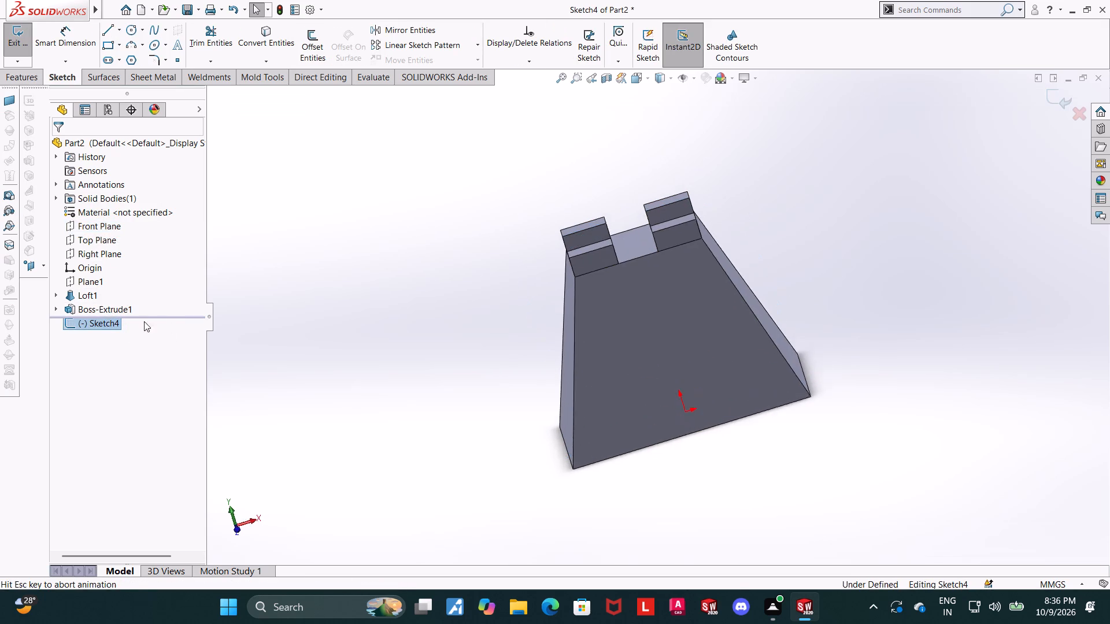
scroll(616, 408, "up", 3)
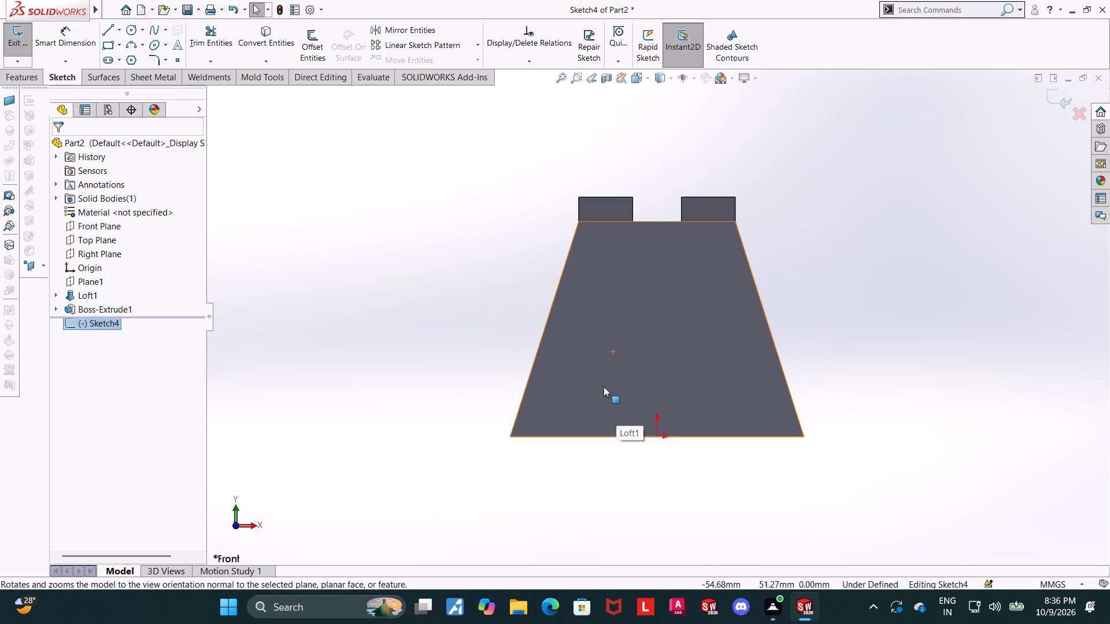
left_click(103, 28)
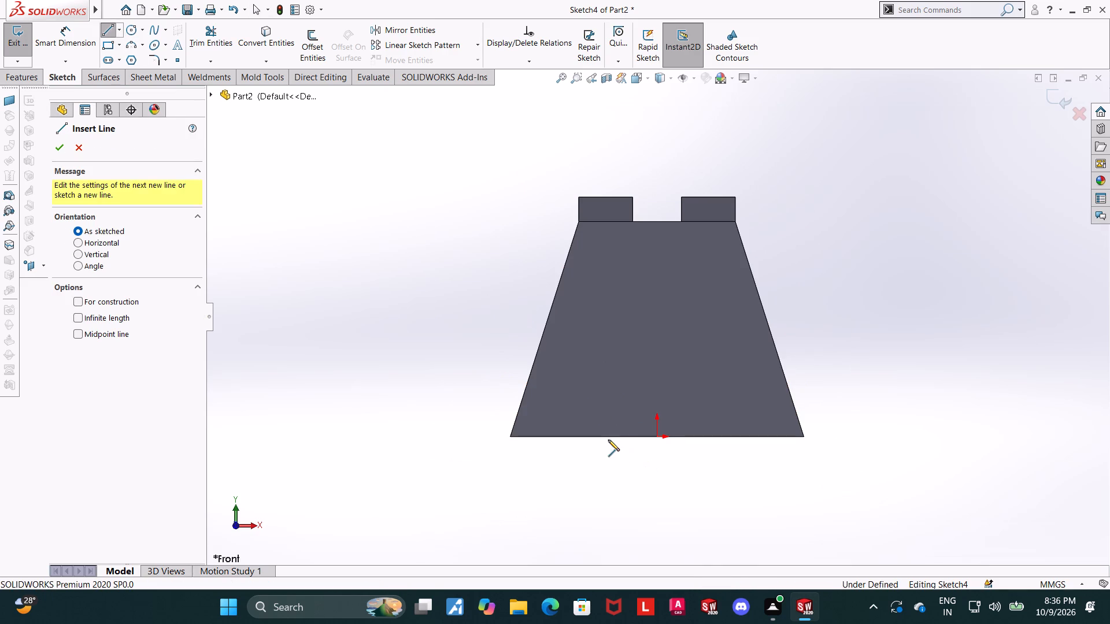
left_click(607, 439)
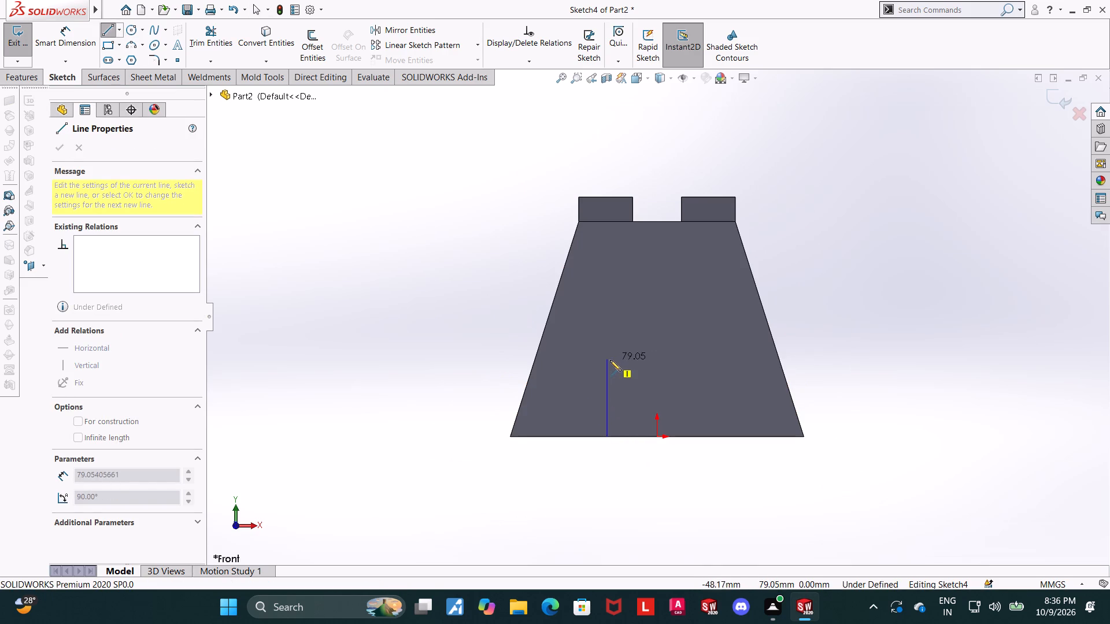
left_click(610, 360)
left_click(701, 361)
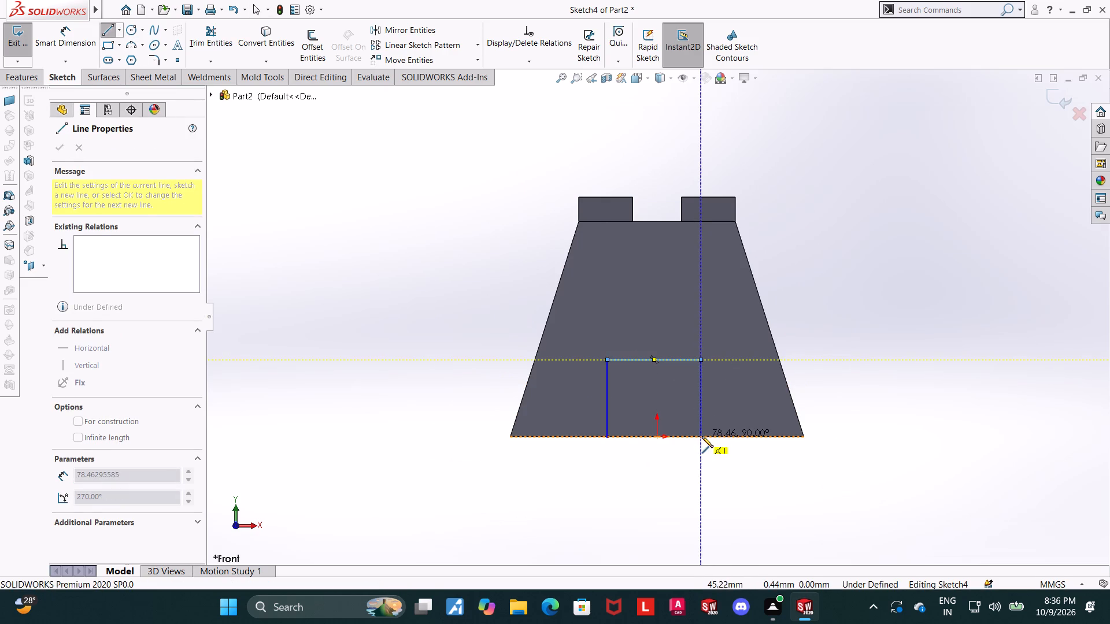
left_click(702, 436)
key("Escape")
key("Escape")
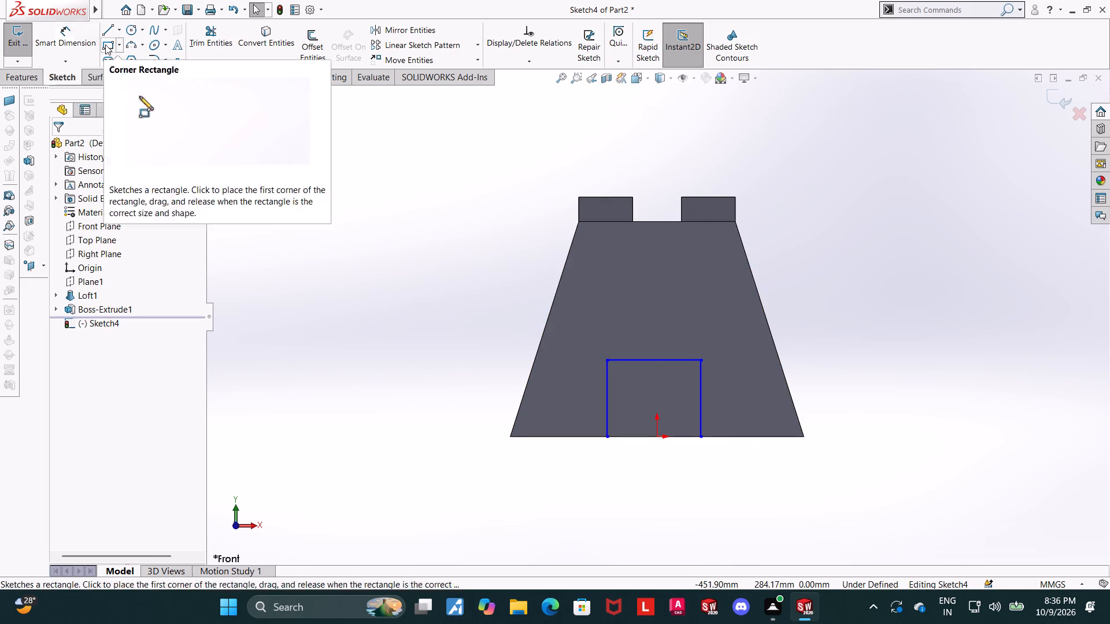
Close the rectangular outline with a line along the base edge between its two lower endpoints.
left_click(109, 35)
left_click(609, 438)
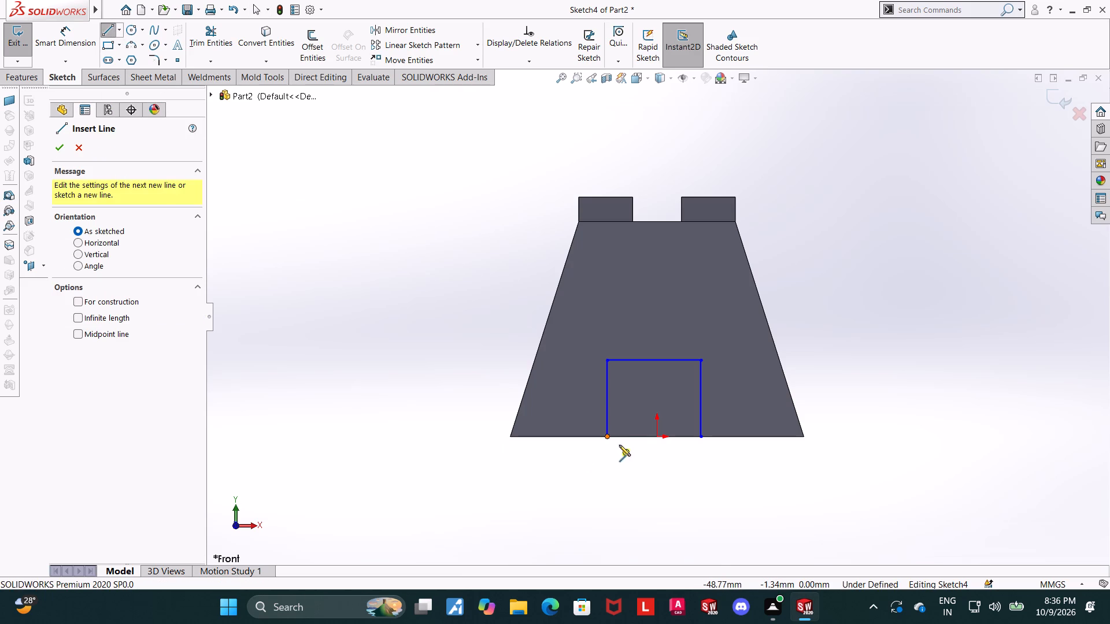
left_click(701, 437)
key("Escape")
key("Escape")
key("Escape")
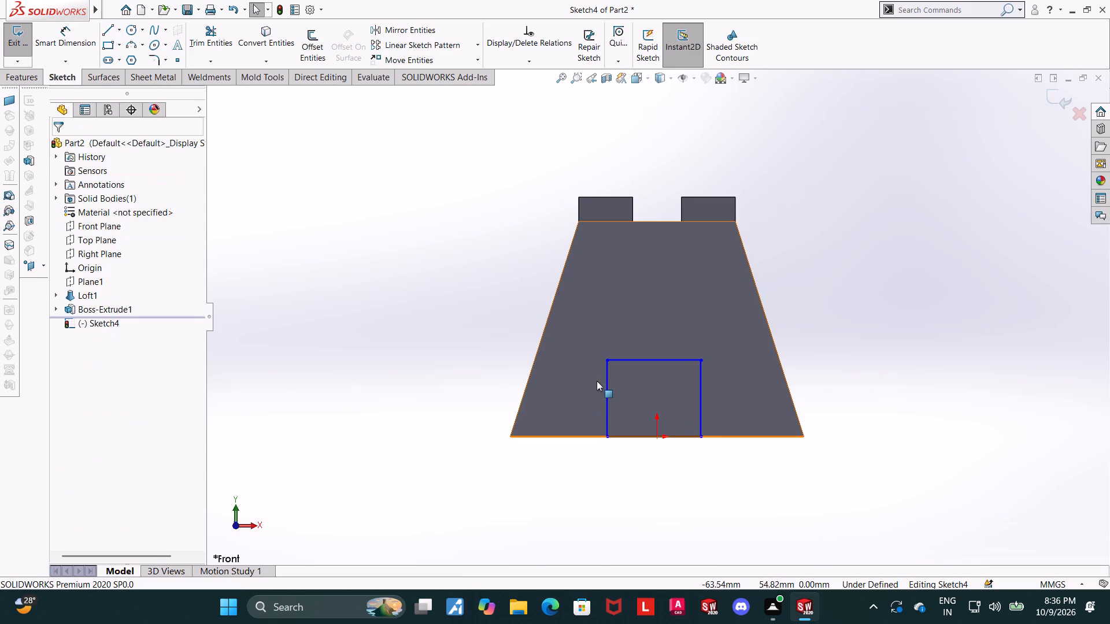
Dimension the rectangular outline's left vertical side to 130 mm.
left_click(56, 37)
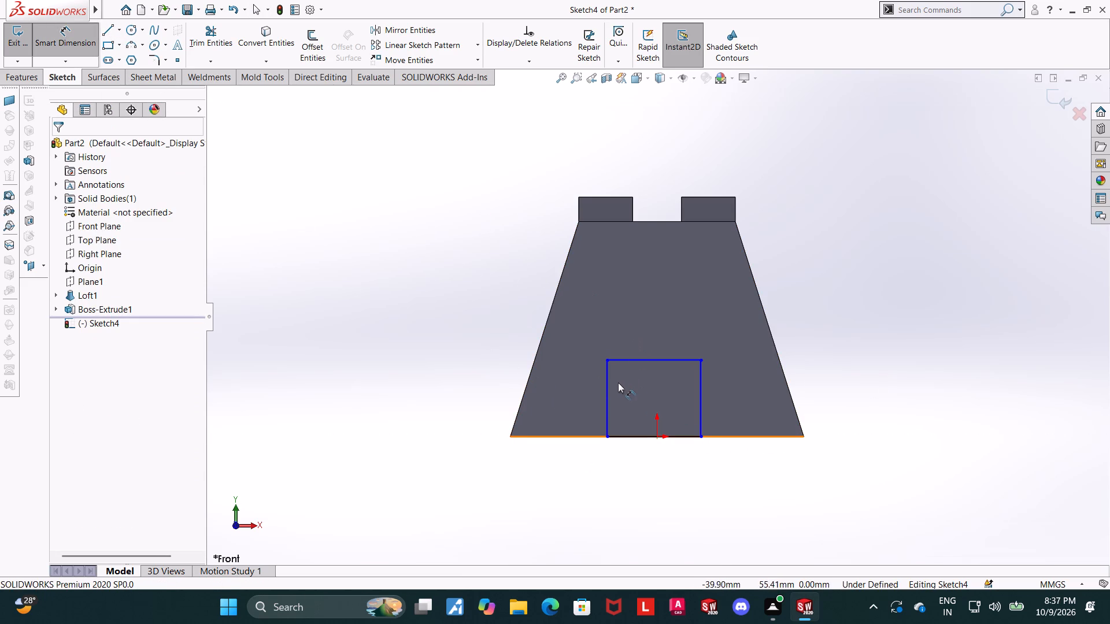
left_click(608, 383)
left_click(576, 389)
type("130")
key("Return")
key("Escape")
key("Escape")
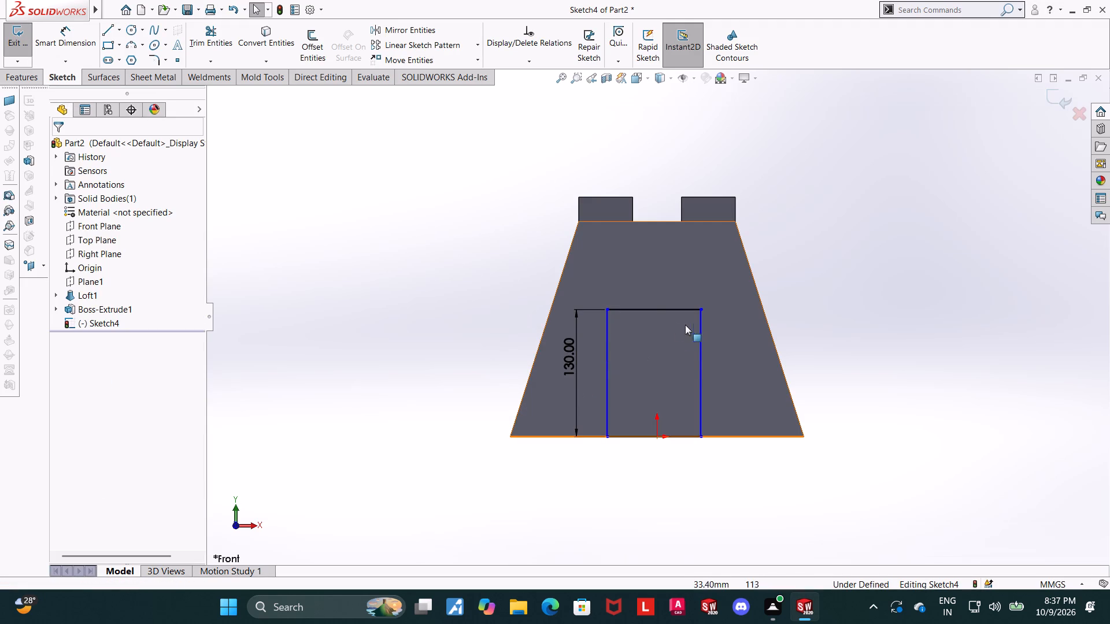
Add a vertical relation between the outline's top line midpoint and the origin to centre the profile.
left_click(654, 311)
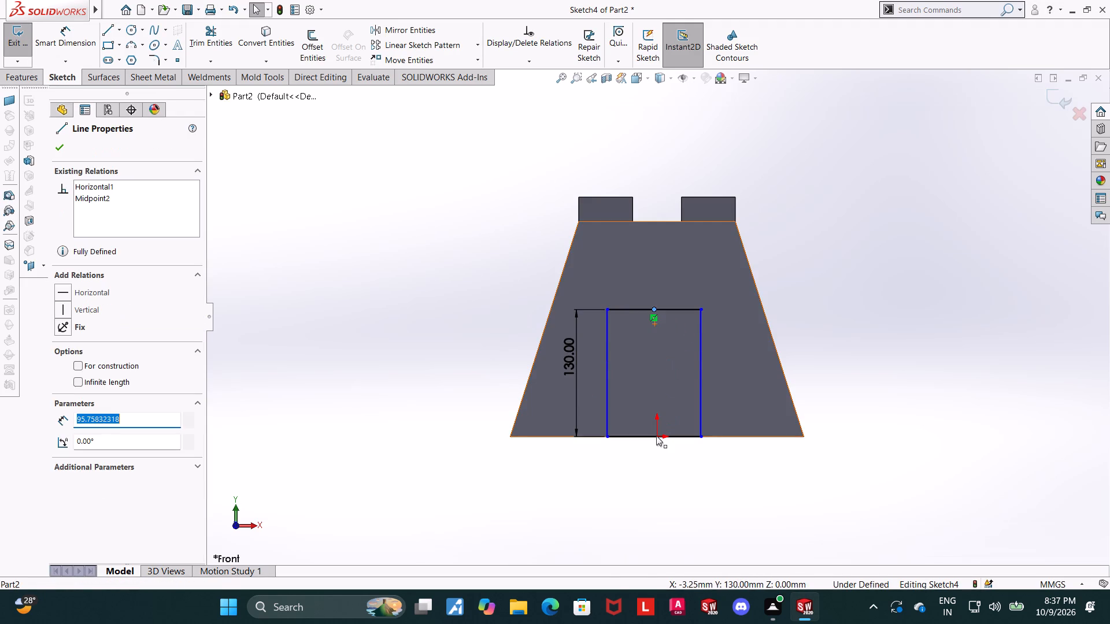
left_click(656, 436, "ctrl")
left_click(65, 369)
key("Escape")
key("Escape")
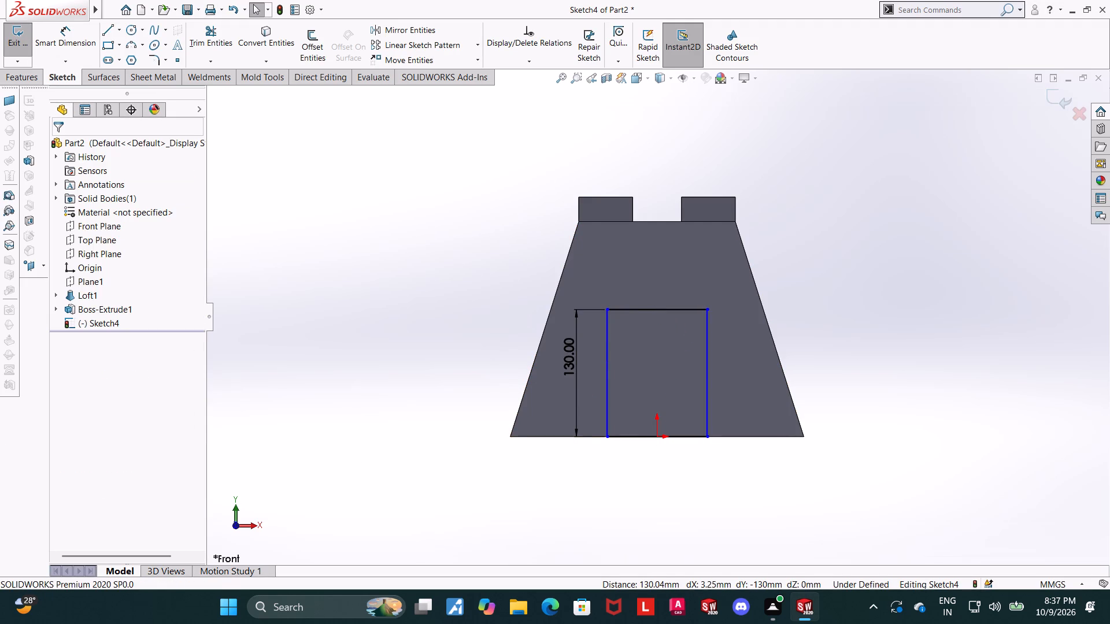
Delete the 130 mm height dimension from the rectangular outline.
left_click(71, 49)
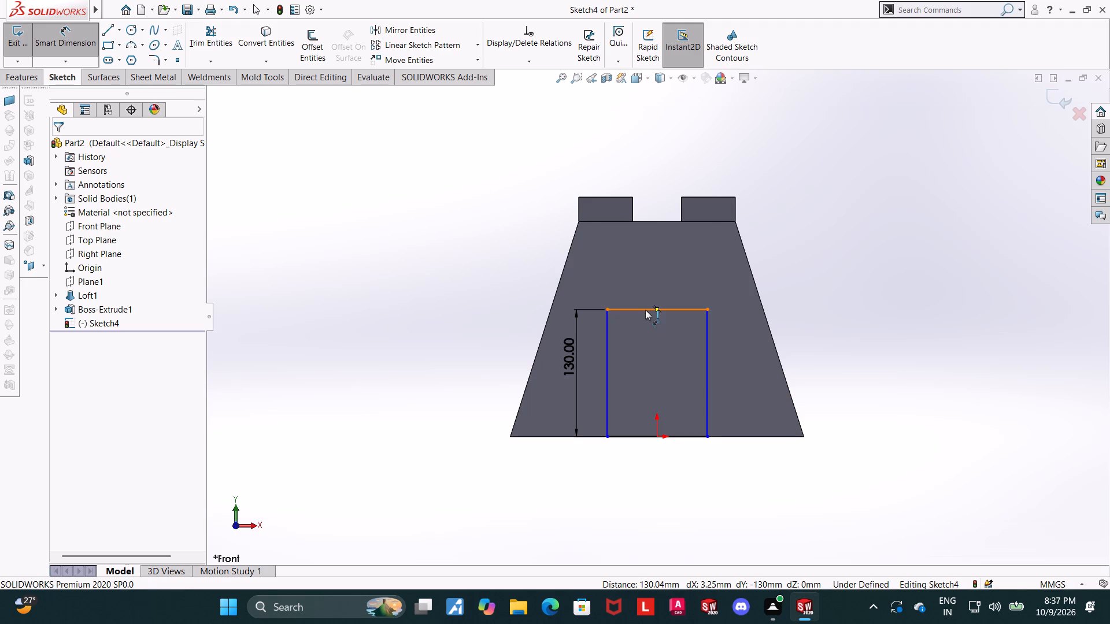
key("Escape")
right_click(570, 344)
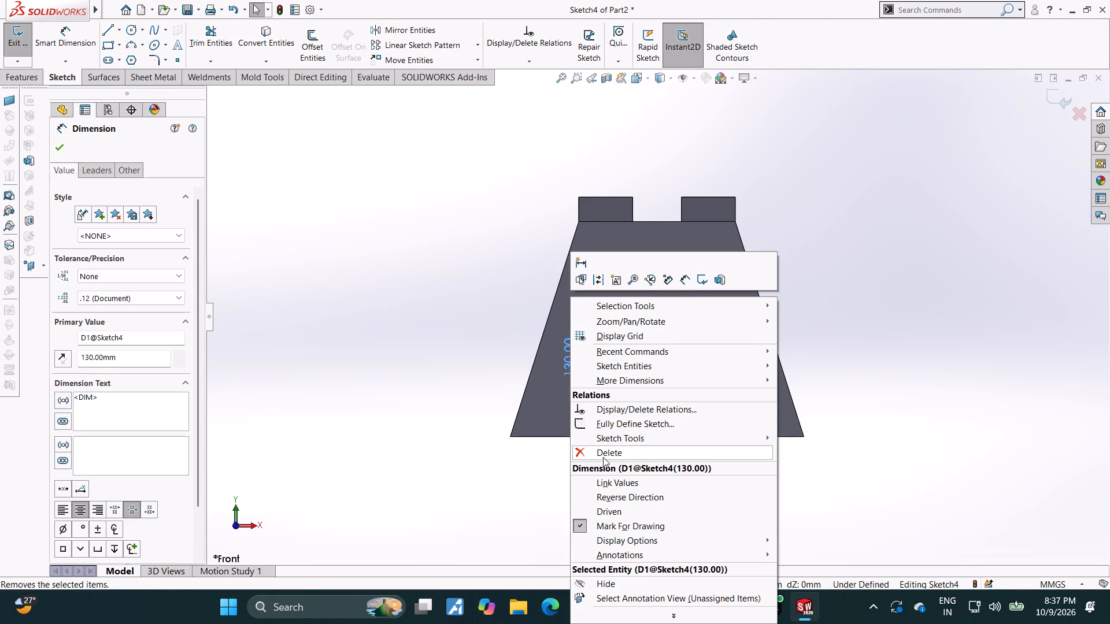
left_click(603, 458)
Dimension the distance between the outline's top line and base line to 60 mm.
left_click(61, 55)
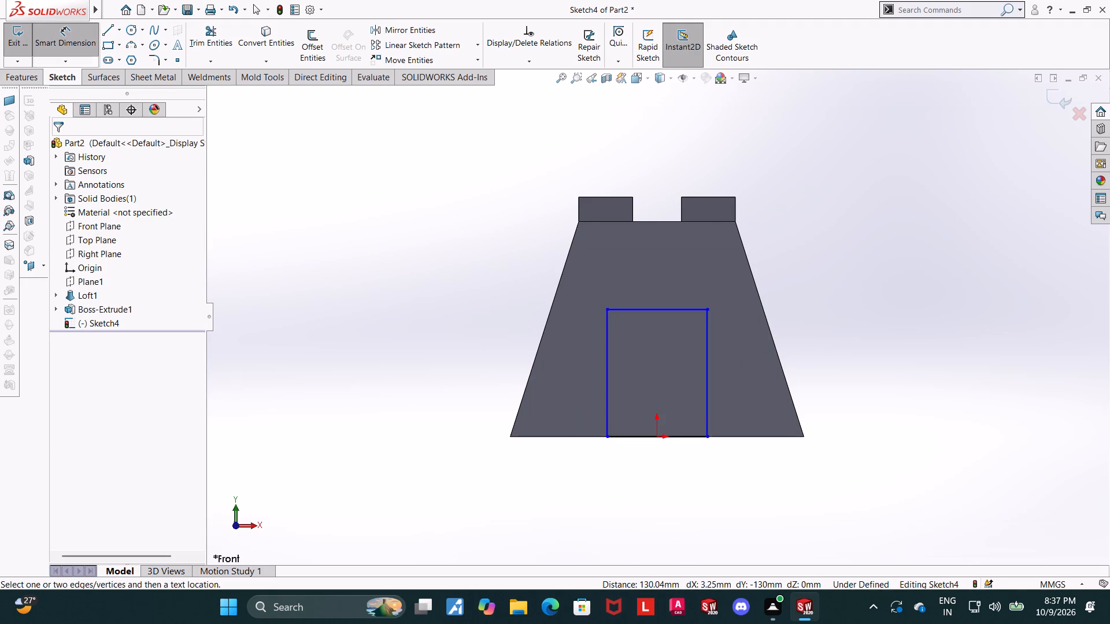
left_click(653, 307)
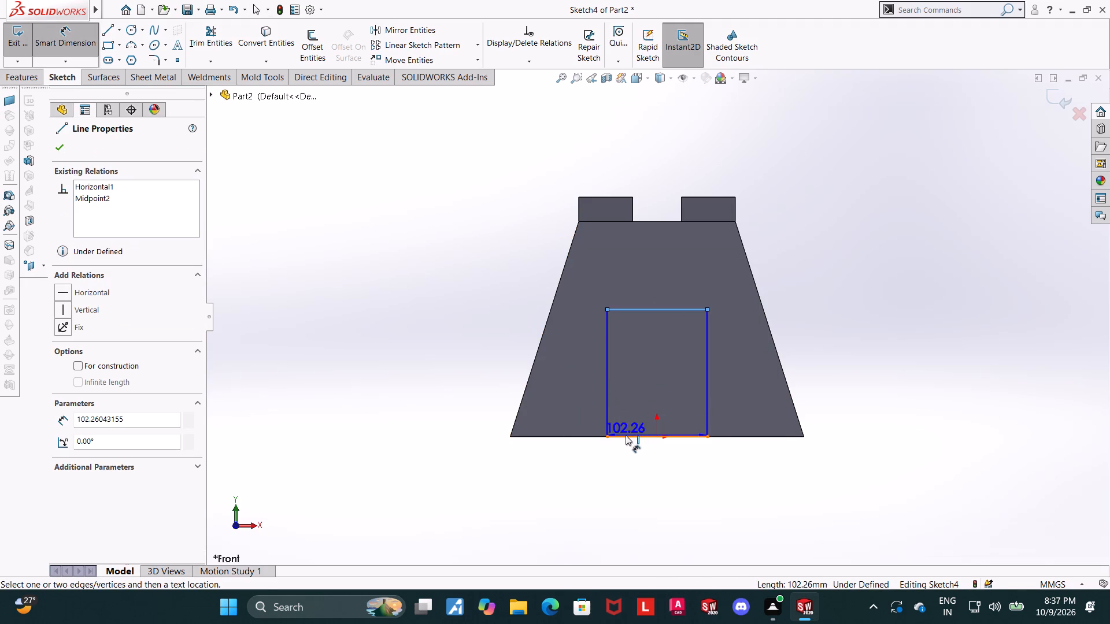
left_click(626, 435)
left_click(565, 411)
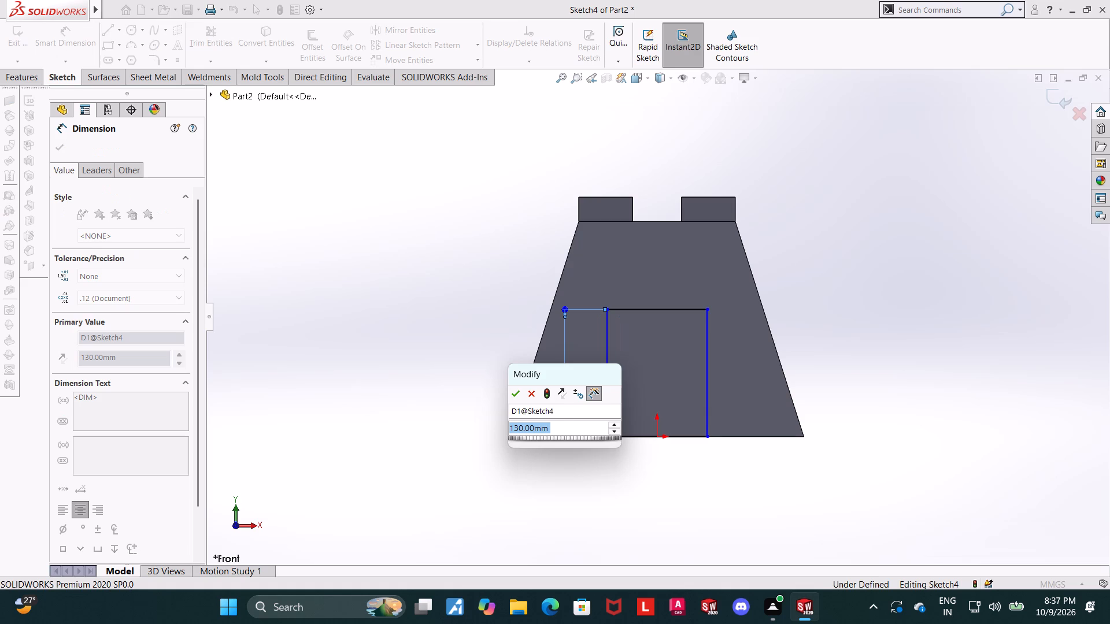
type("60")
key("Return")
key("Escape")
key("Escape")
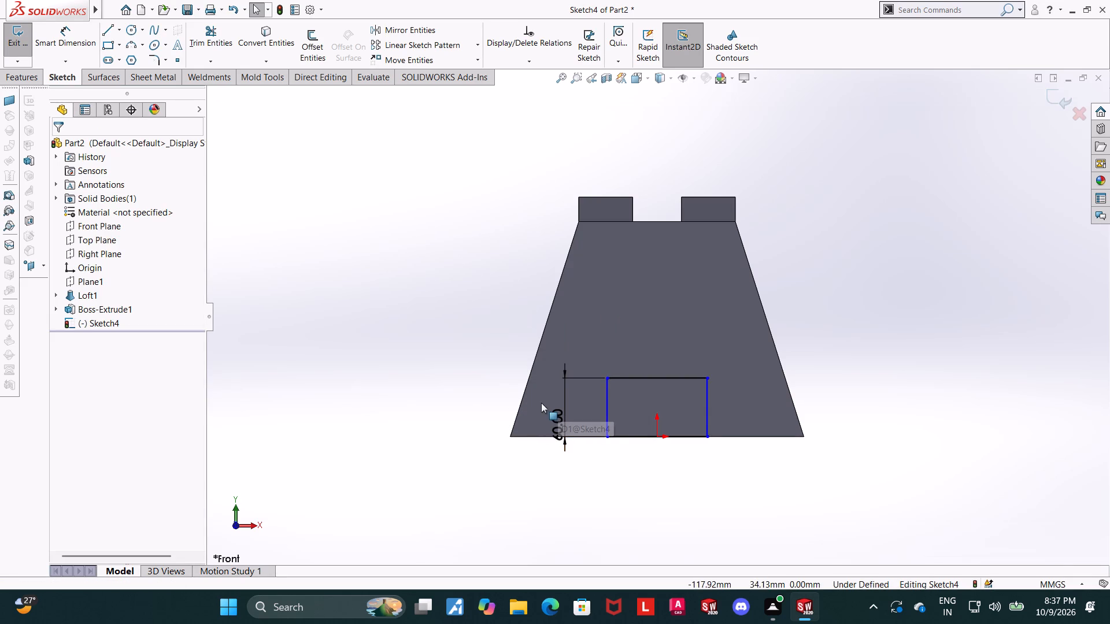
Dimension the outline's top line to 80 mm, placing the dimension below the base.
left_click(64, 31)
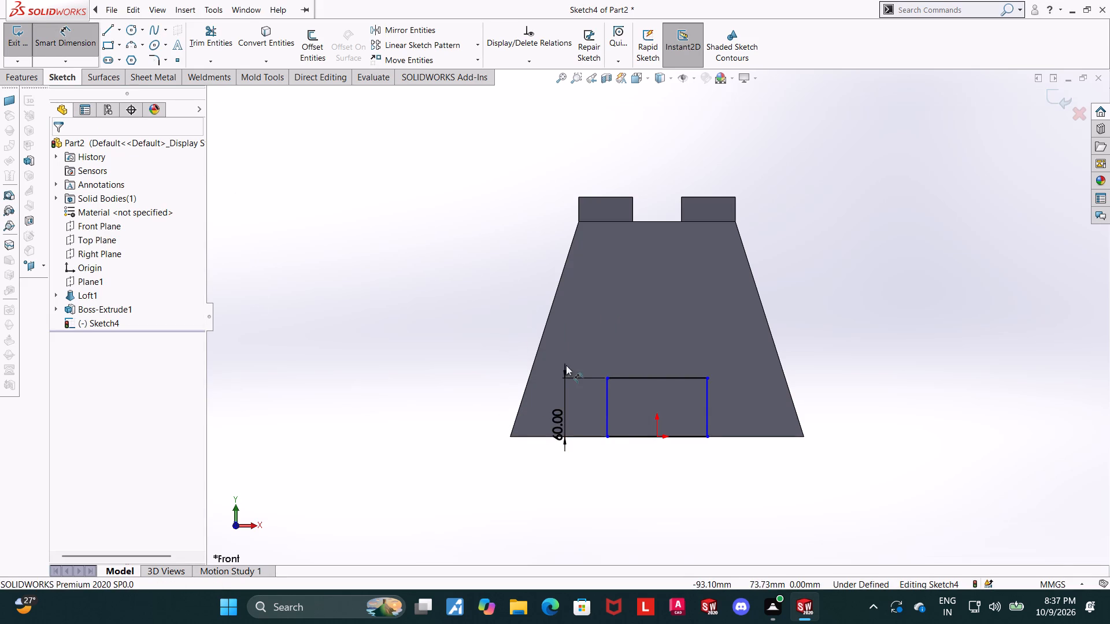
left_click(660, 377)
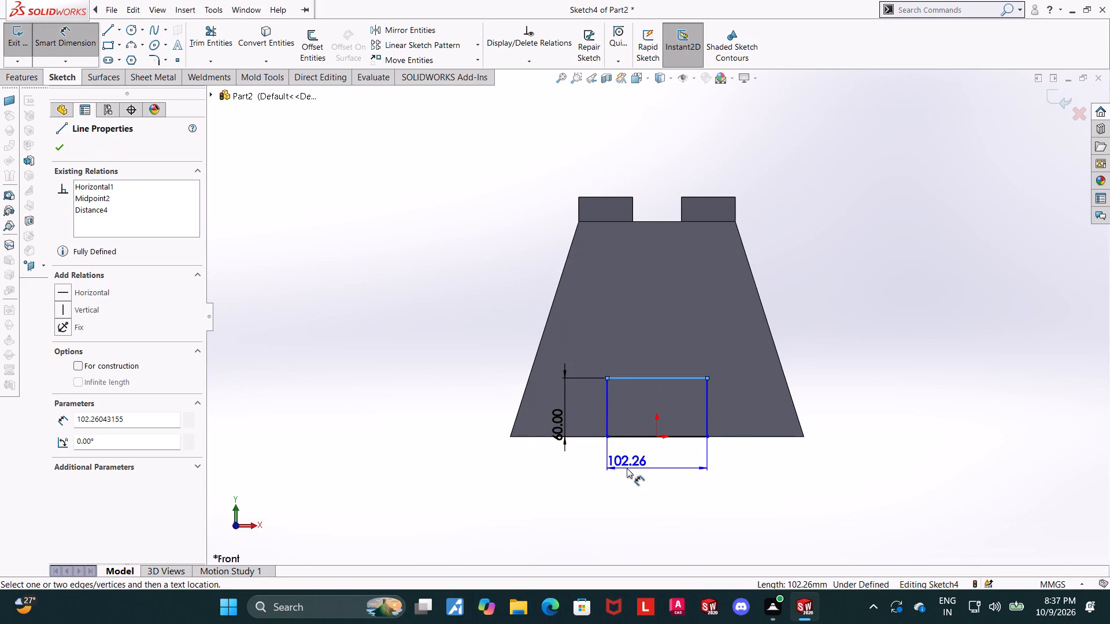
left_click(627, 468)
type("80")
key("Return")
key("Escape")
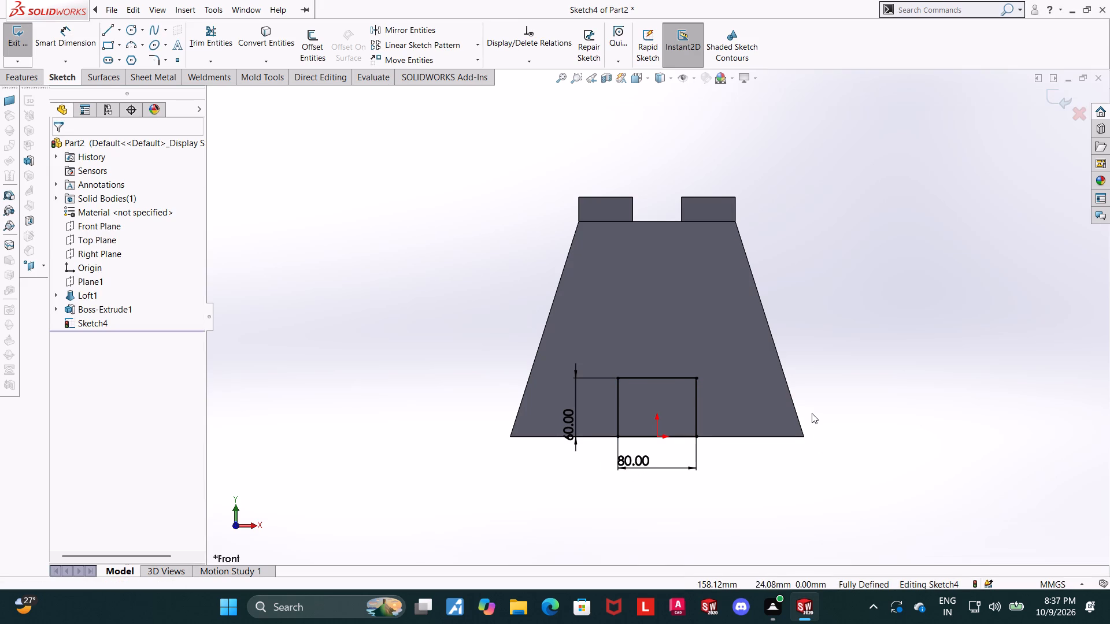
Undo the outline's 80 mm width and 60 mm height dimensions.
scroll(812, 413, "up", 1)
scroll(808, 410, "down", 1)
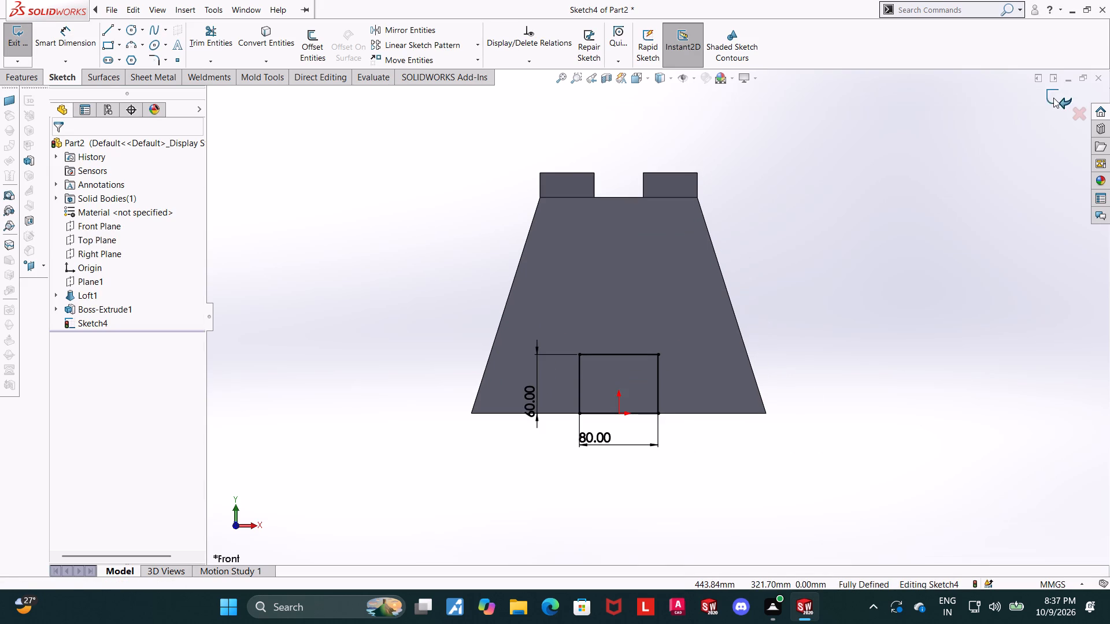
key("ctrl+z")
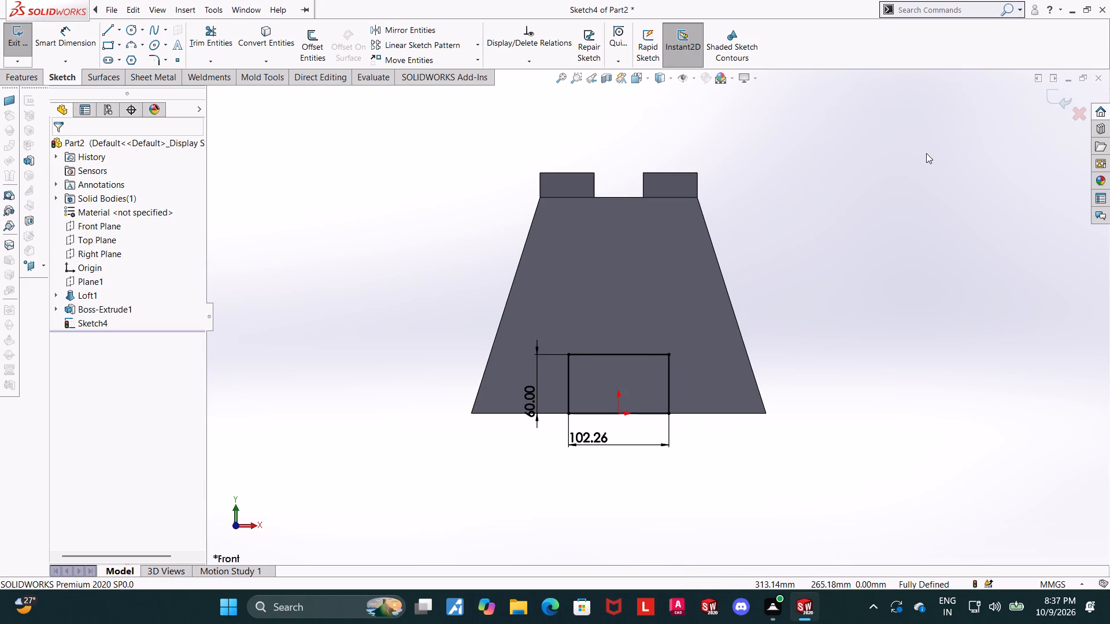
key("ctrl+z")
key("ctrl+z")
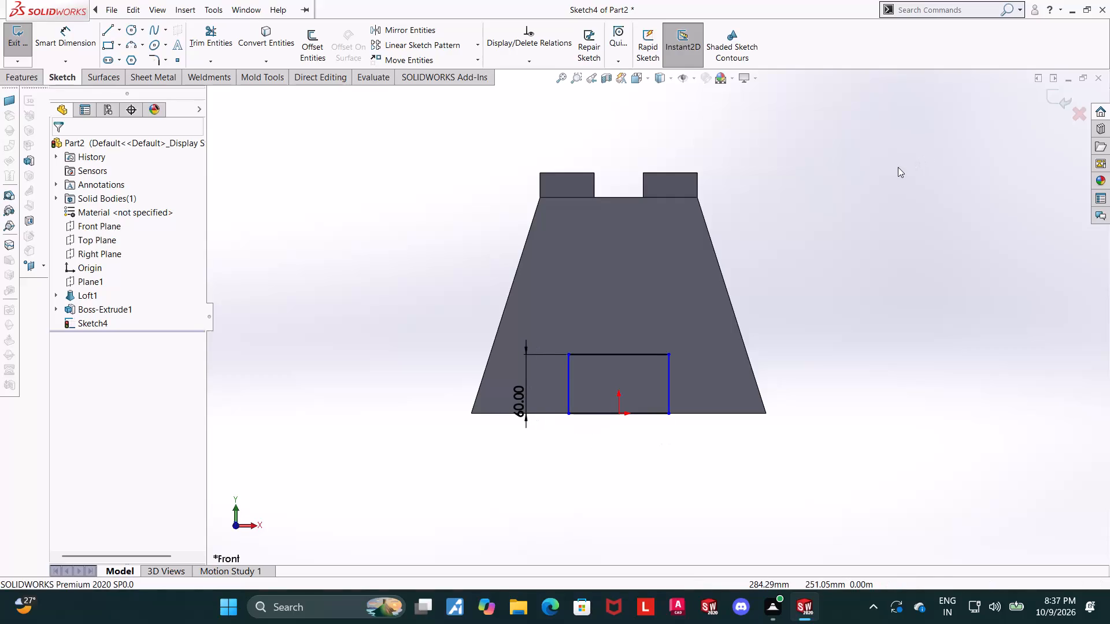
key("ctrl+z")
Dimension the rectangular outline's left vertical side to 130 mm.
left_click(65, 25)
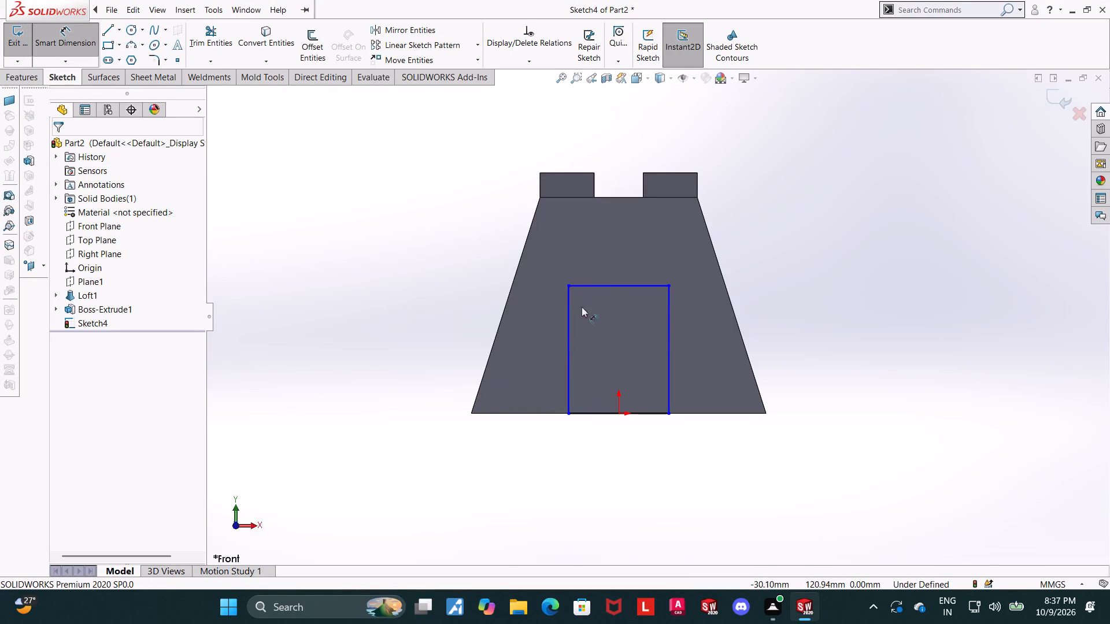
left_click(567, 337)
left_click(545, 337)
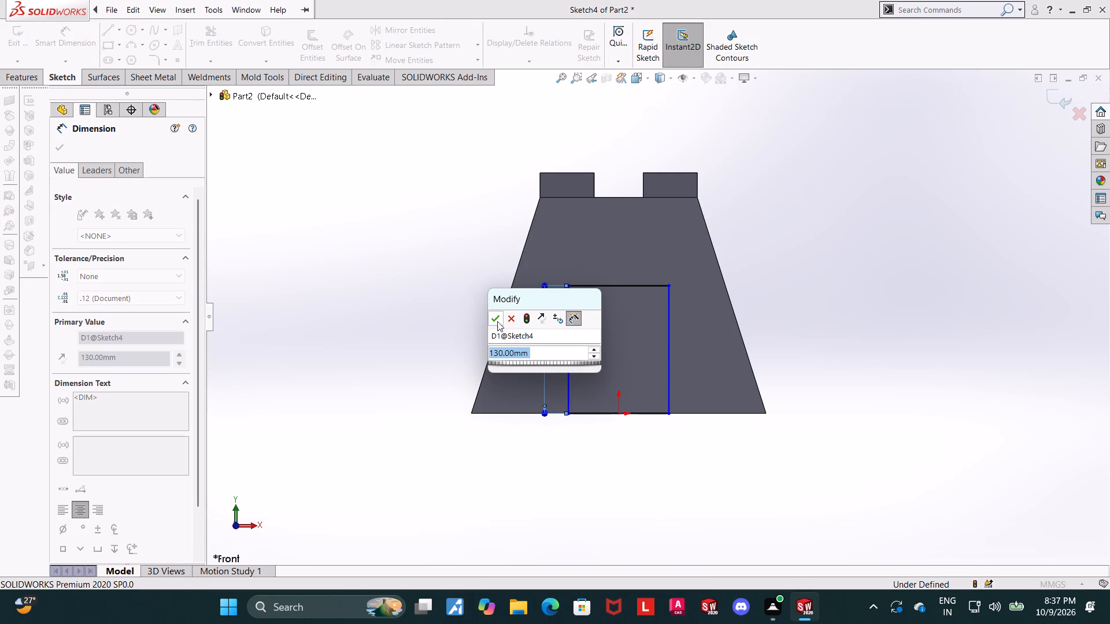
left_click(494, 321)
key("Escape")
Dimension the outline's top line to 130 mm and exit the sketch.
left_click(63, 39)
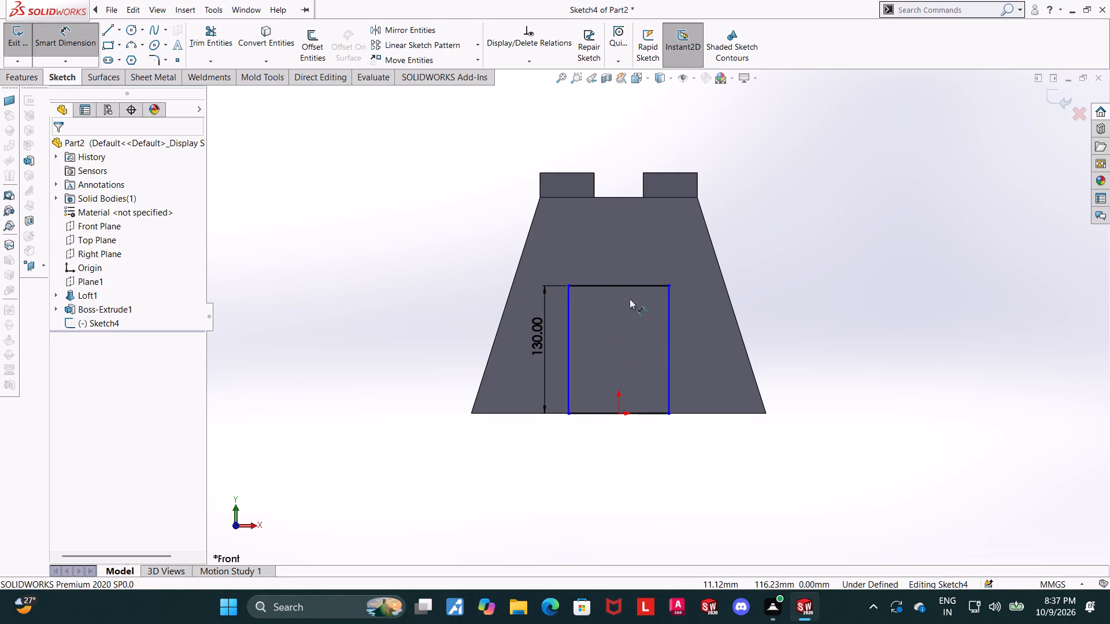
left_click(631, 286)
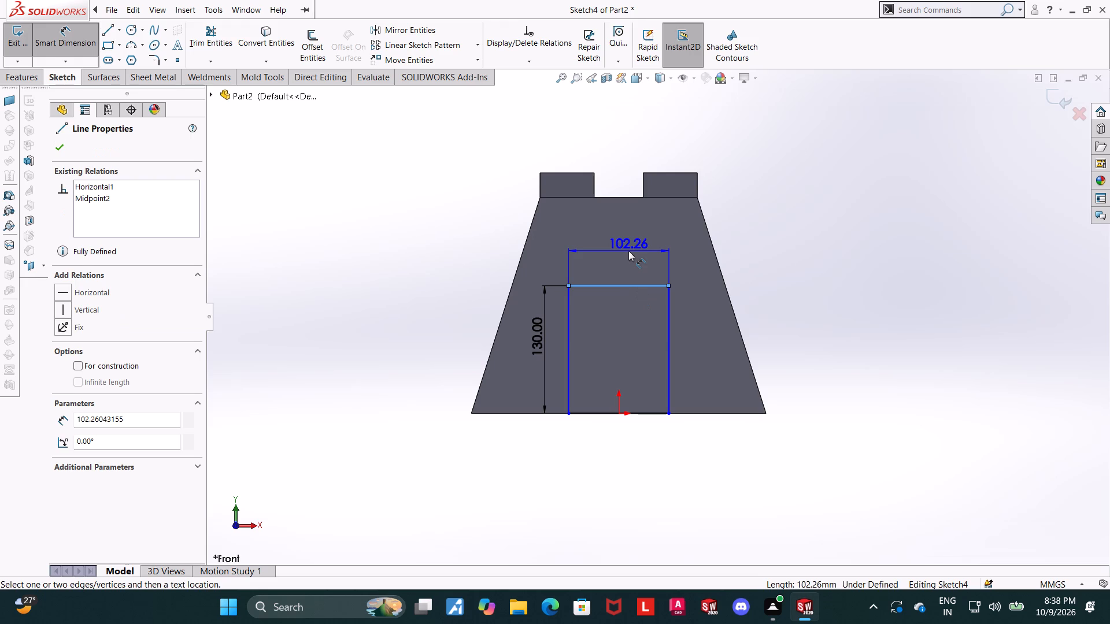
left_click(628, 251)
type("80")
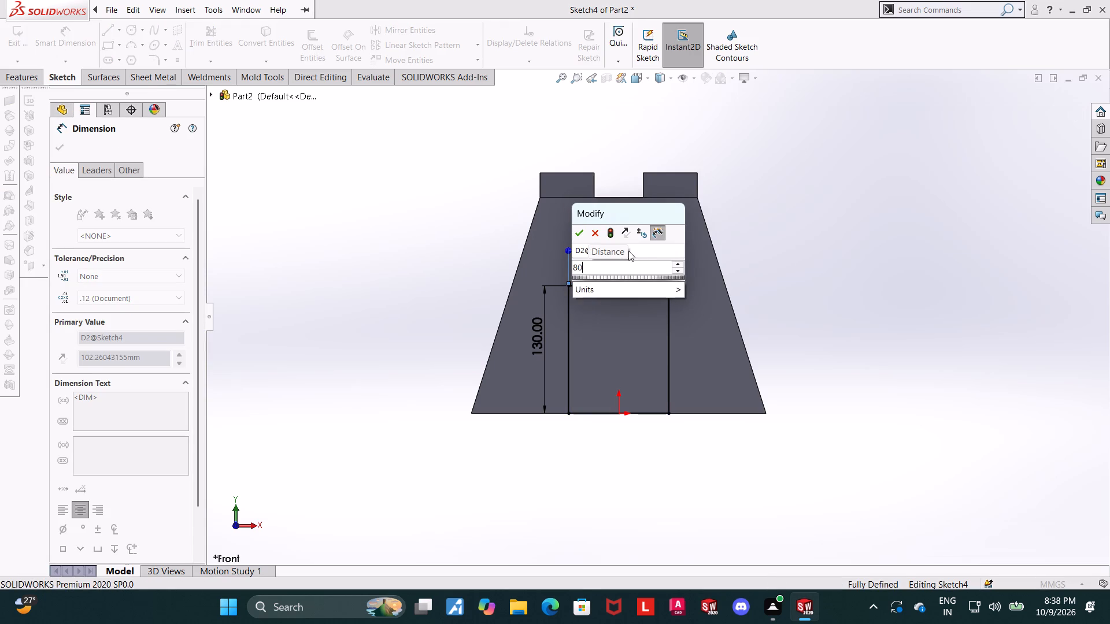
key("shift+plus")
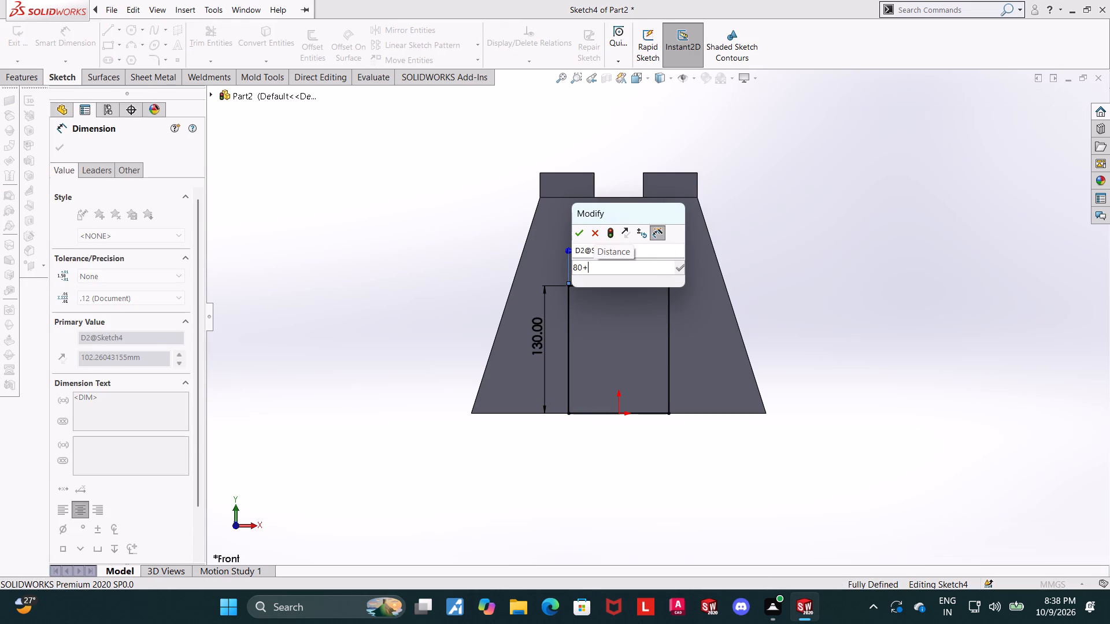
type("50")
key("Return")
key("Escape")
key("Escape")
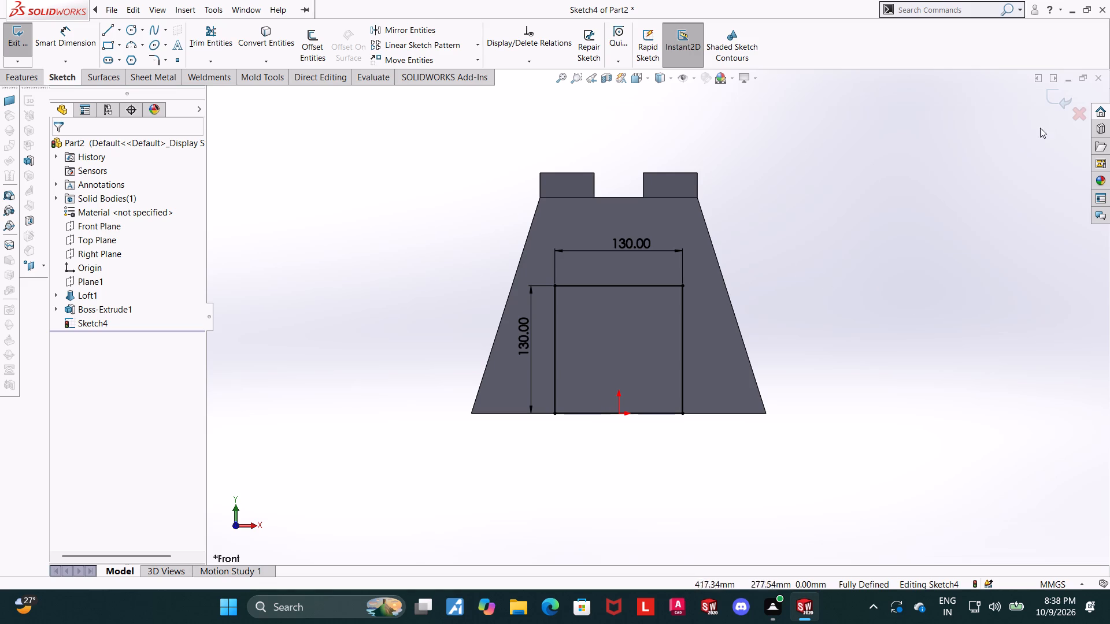
left_click(1051, 98)
Extrude the 130 mm square profile as a boss, Mid Plane, 200 mm deep, with the result merged.
scroll(803, 280, "up", 1)
middle_click_drag(770, 277, 855, 264)
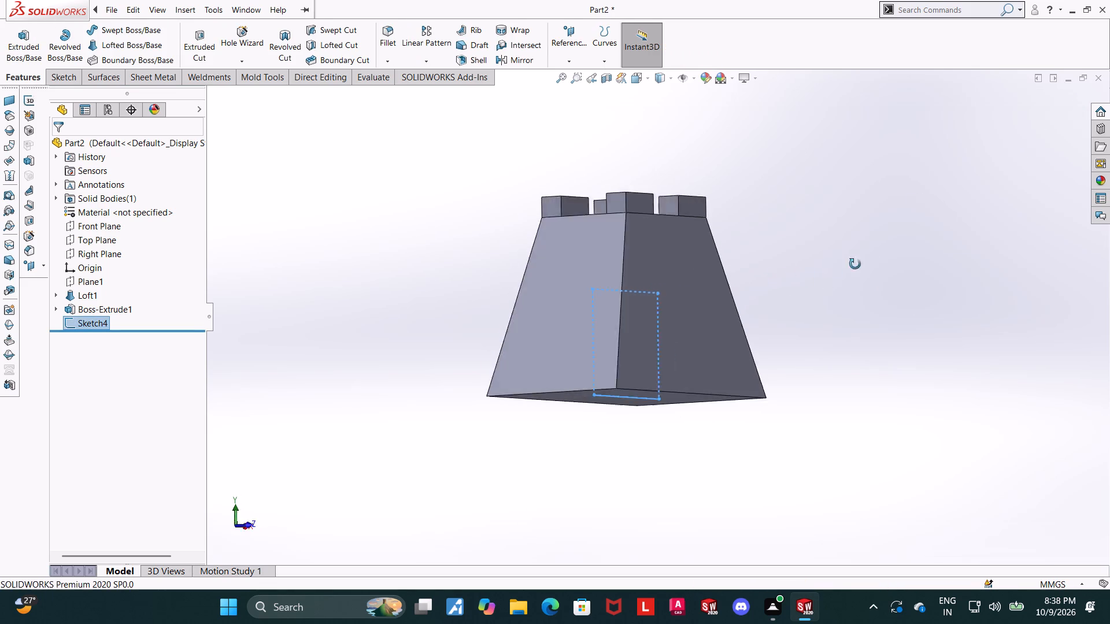
middle_click_drag(855, 264, 876, 326)
left_click(21, 40)
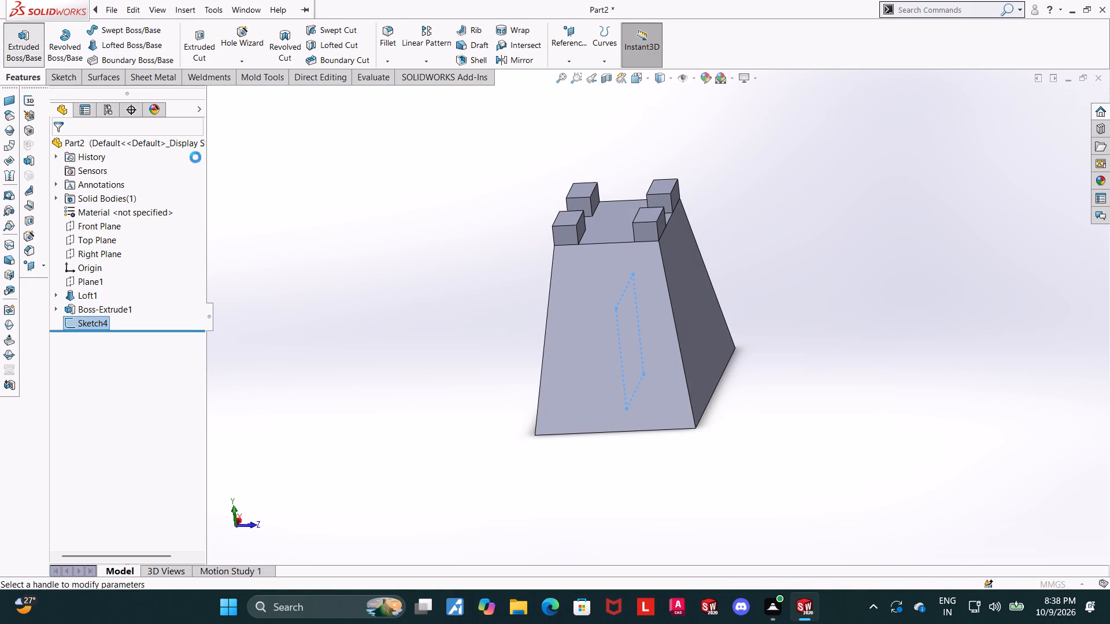
left_click(96, 220)
left_click(107, 229)
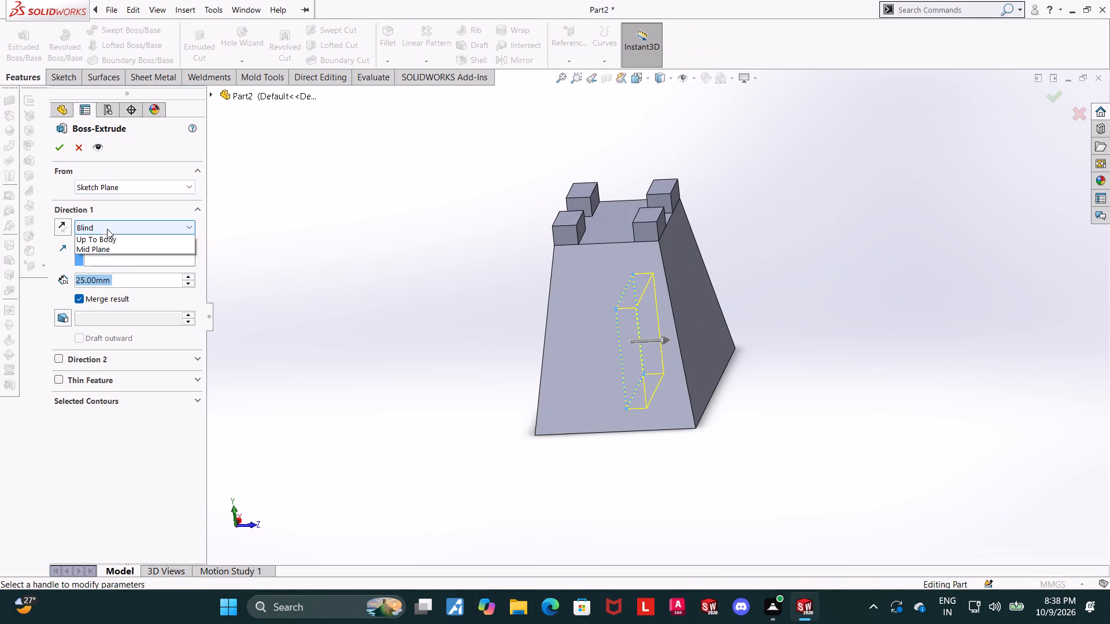
left_click(106, 300)
middle_click_drag(388, 287, 398, 287)
left_click(153, 274)
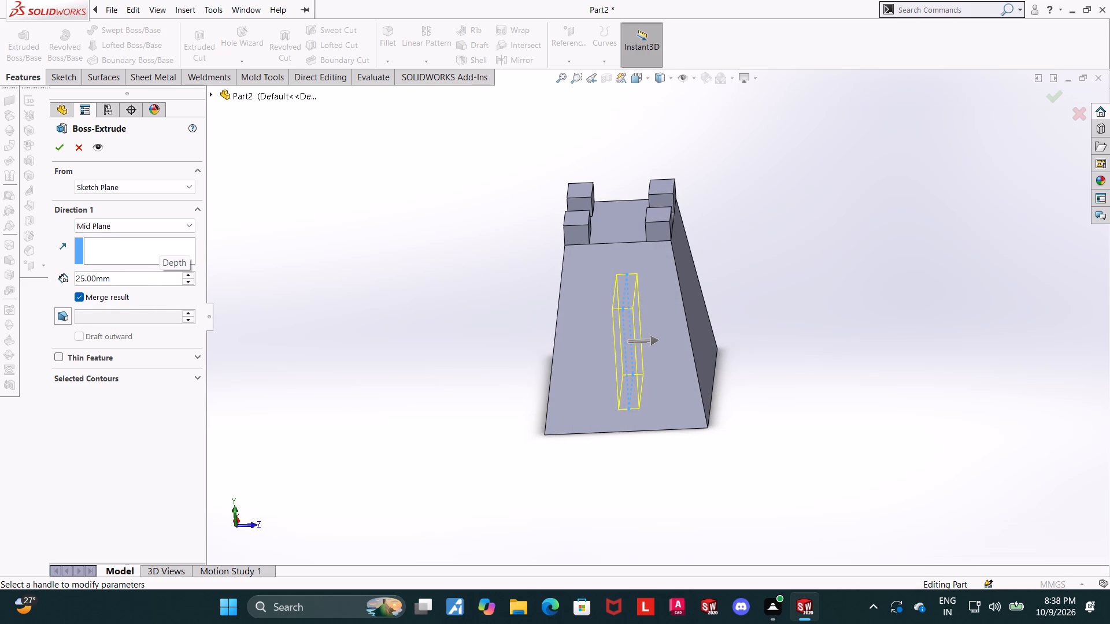
left_click_drag(153, 275, 0, 266)
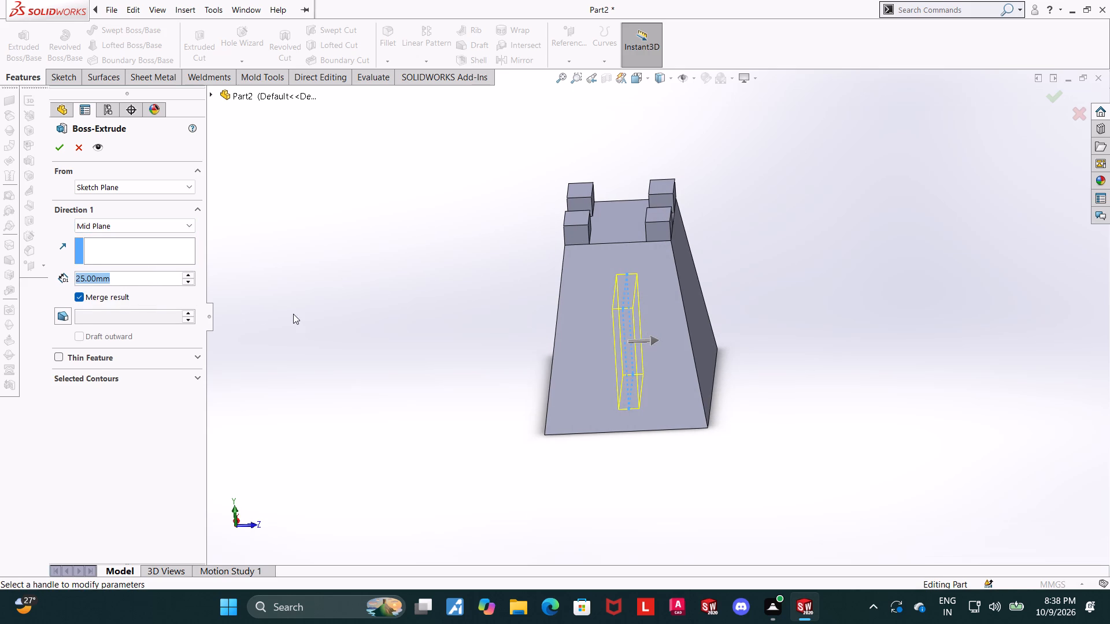
type("200")
key("Return")
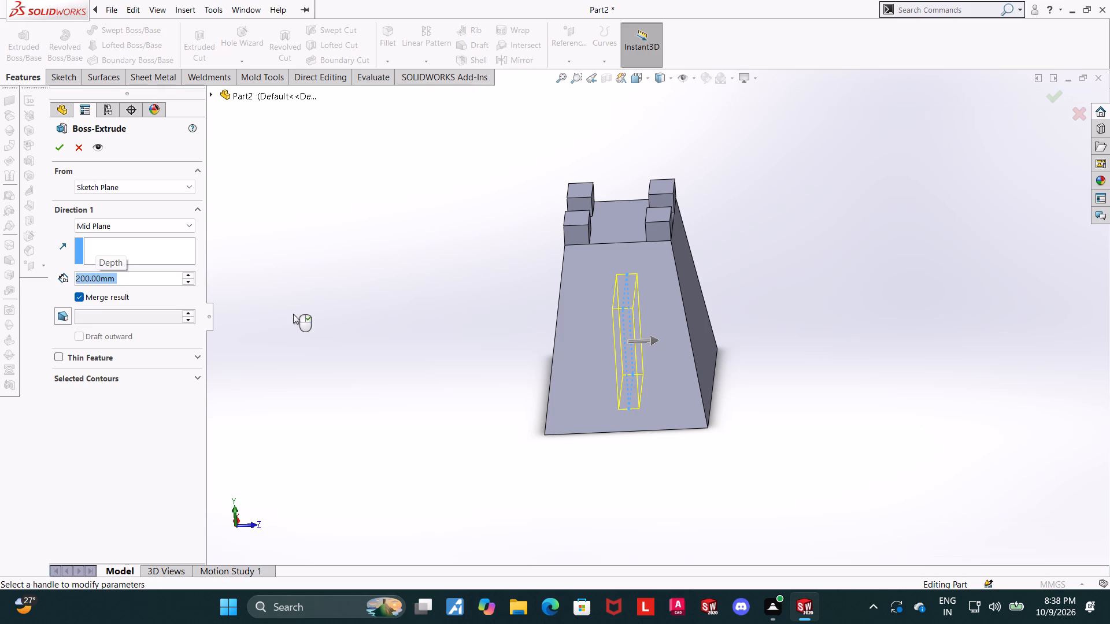
left_click(61, 155)
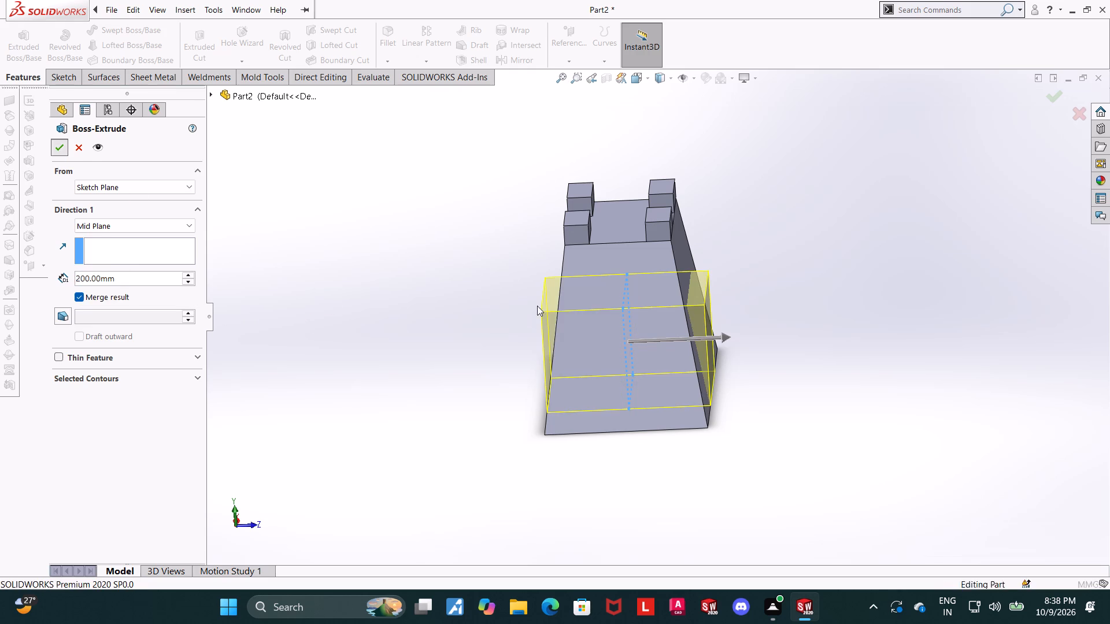
left_click(850, 328)
Open a new sketch on the Right Plane.
middle_click_drag(794, 313, 684, 359)
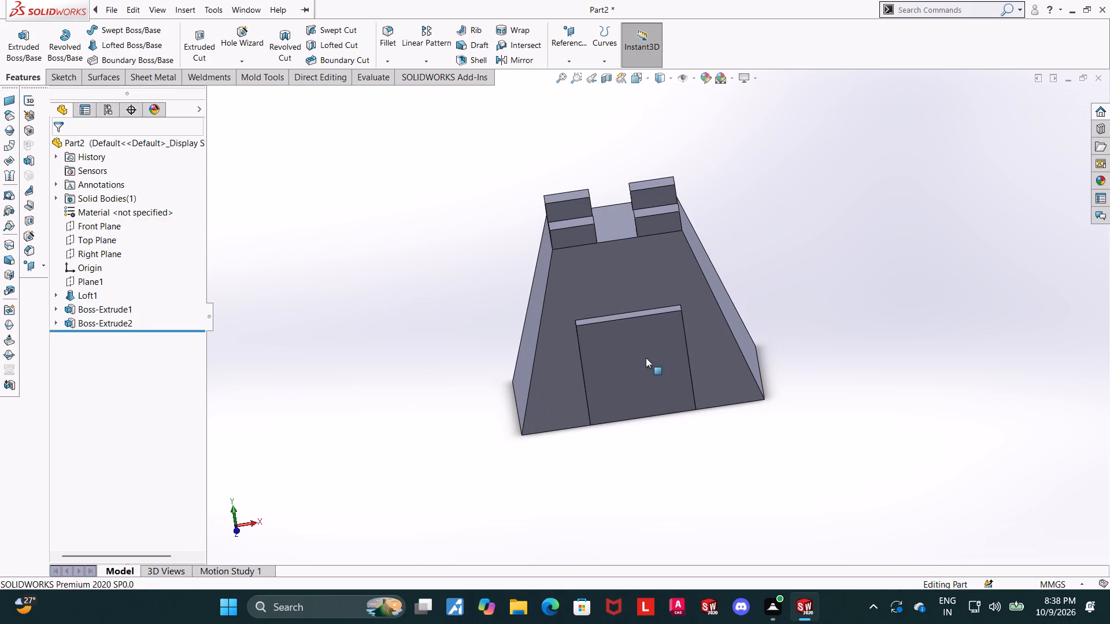
middle_click_drag(693, 400, 737, 433)
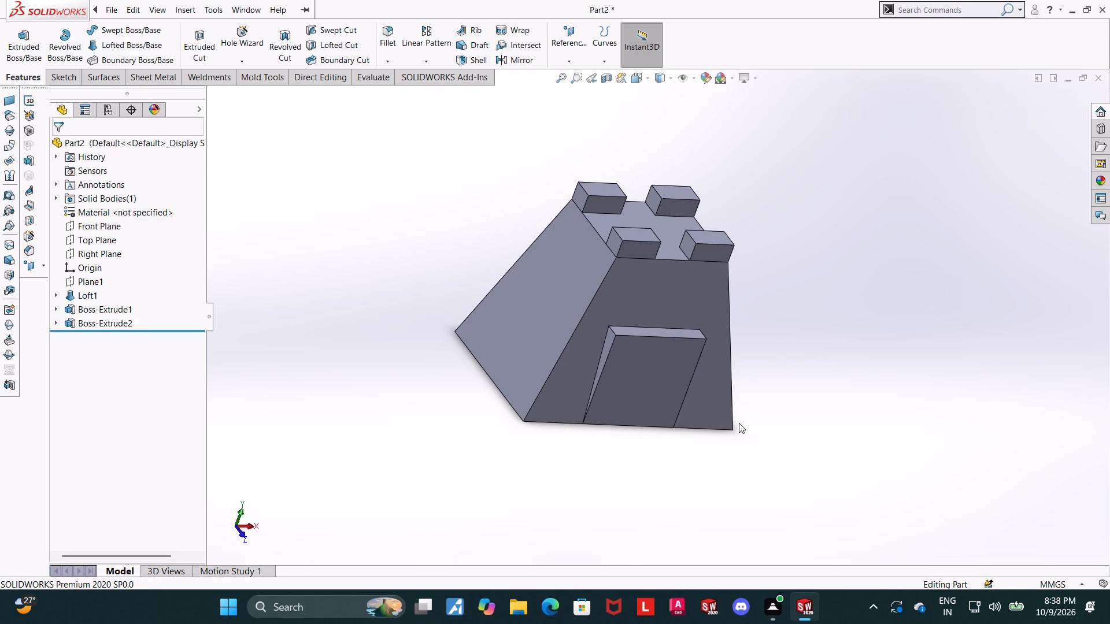
middle_click_drag(726, 420, 885, 404)
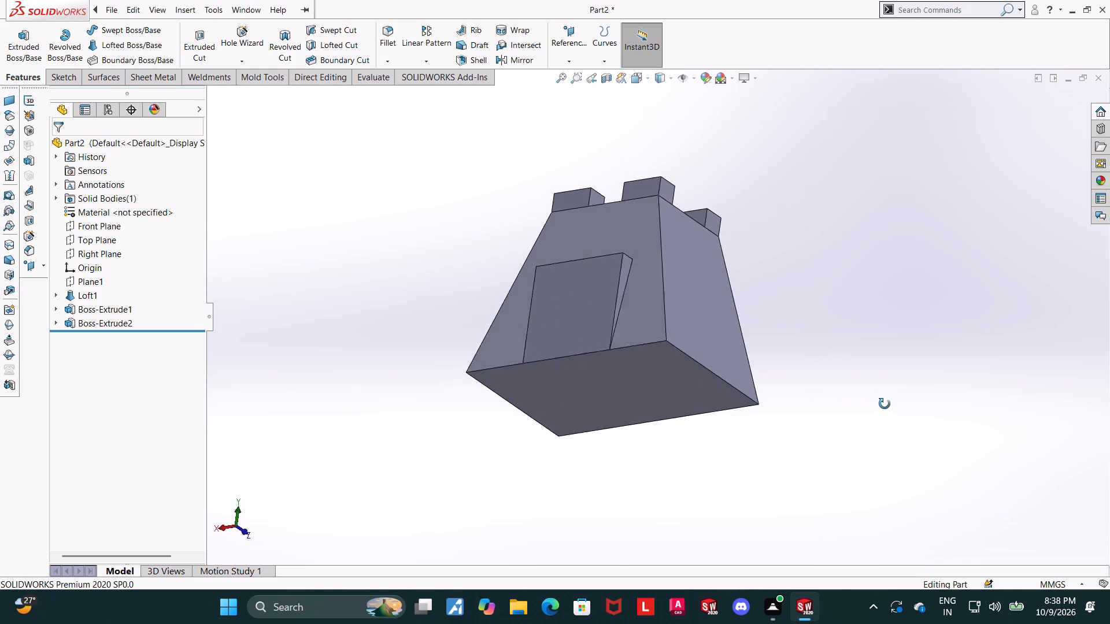
middle_click_drag(885, 404, 869, 427)
middle_click_drag(852, 328, 791, 381)
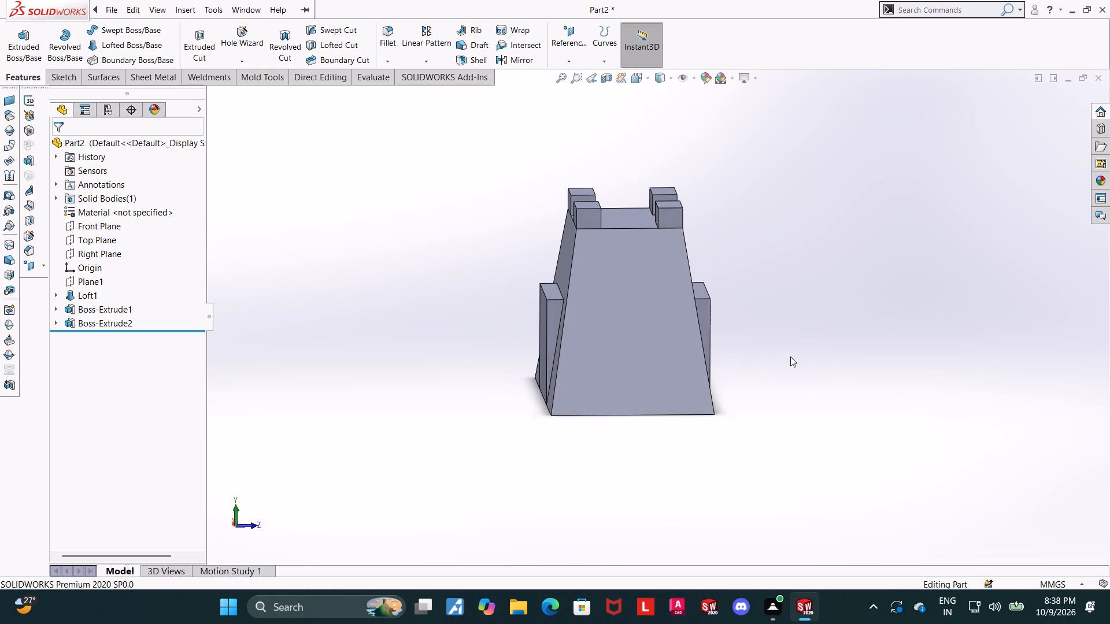
left_click(119, 257)
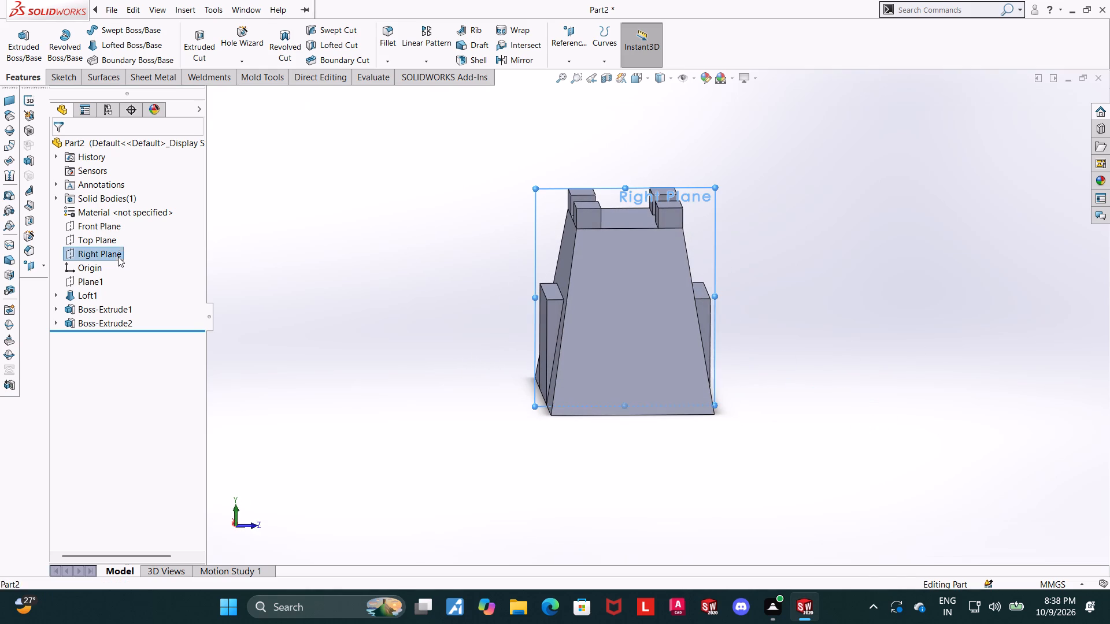
left_click(134, 240)
left_click(94, 335)
left_click(121, 323)
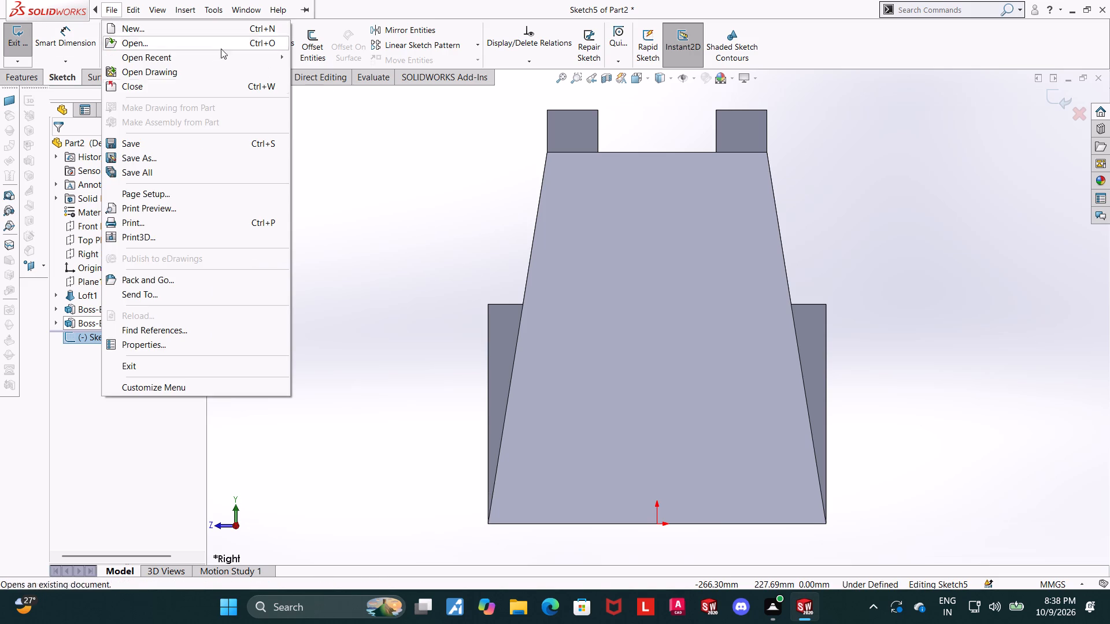
left_click(309, 131)
Sketch two connected lines forming an inverted V from one lower corner of the base, up near mid-width, to the opposite corner.
left_click(107, 27)
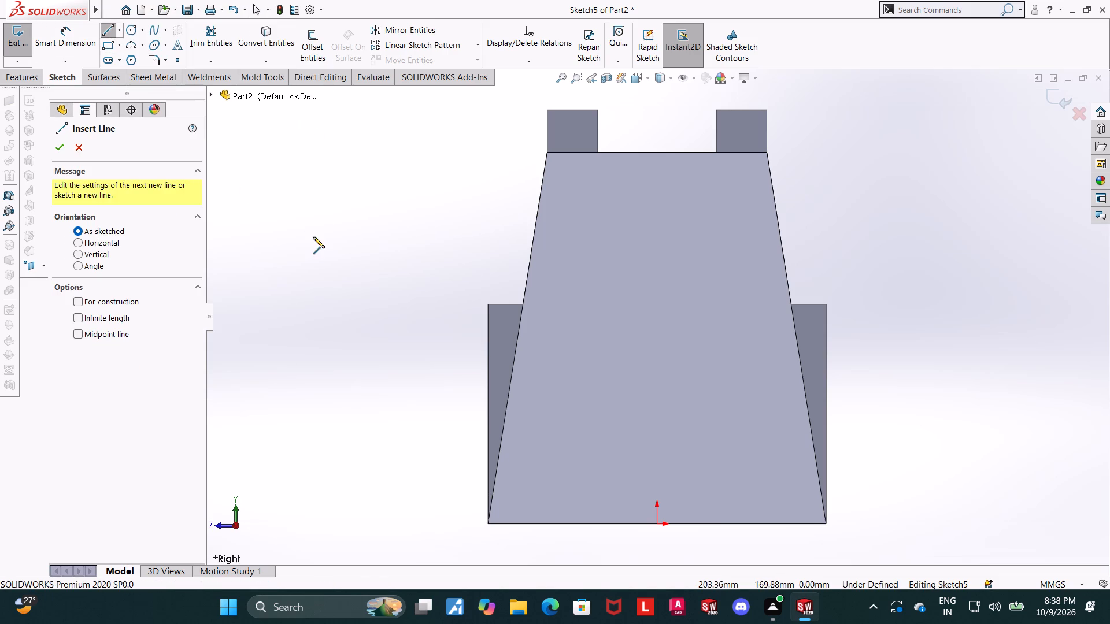
left_click(488, 522)
left_click(645, 361)
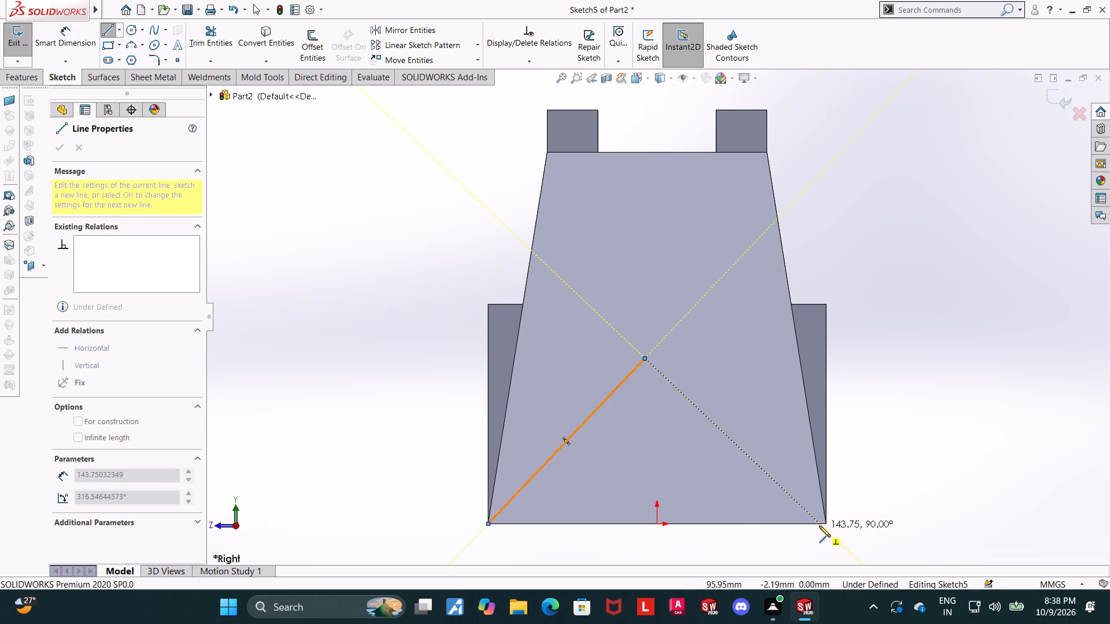
left_click(826, 522)
key("Escape")
key("Escape")
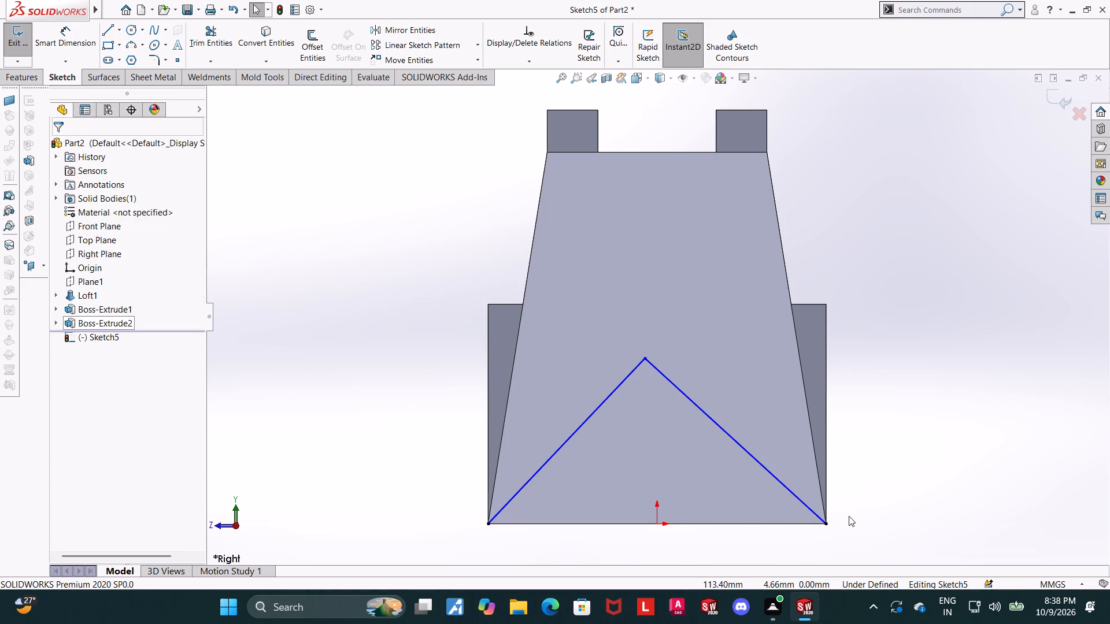
Dimension the height of the inverted V's apex above the base edge to 110 mm.
left_click(85, 33)
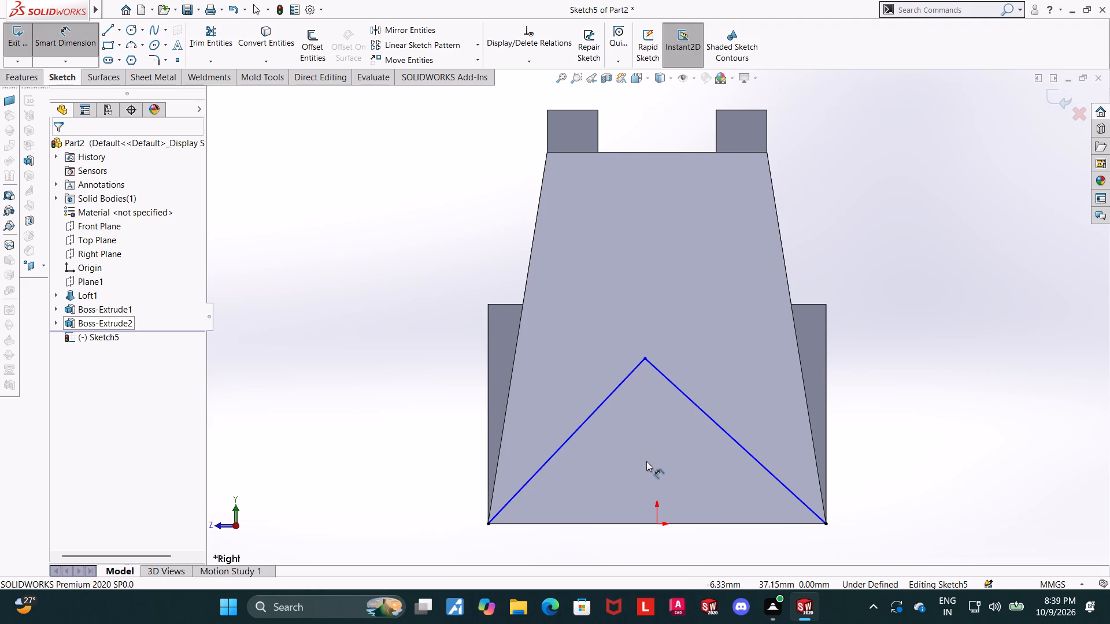
left_click(647, 359)
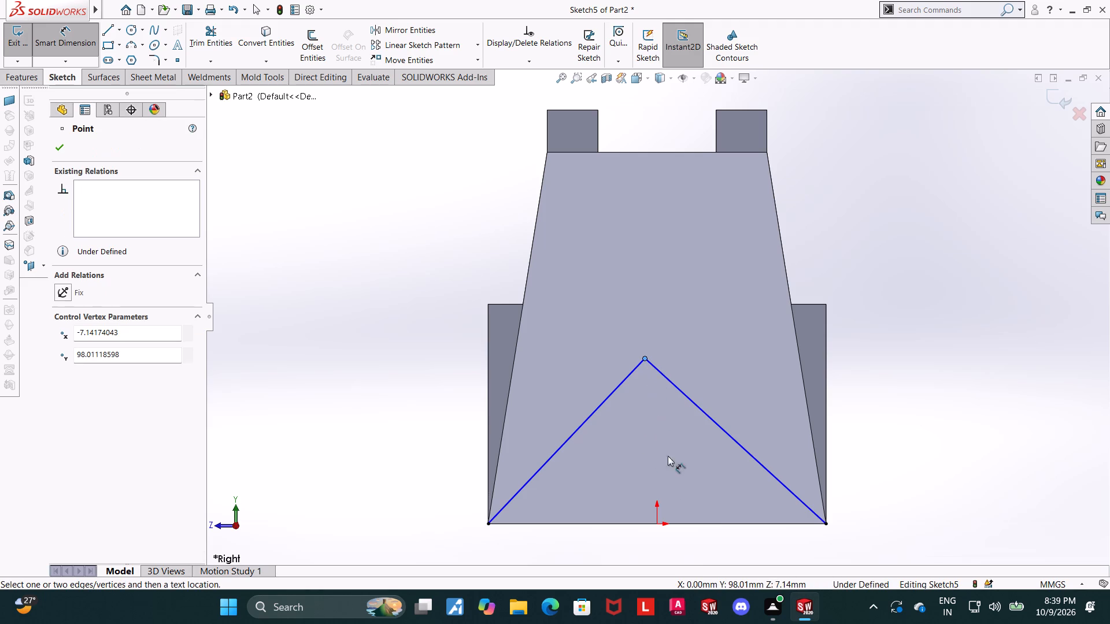
left_click(682, 524)
left_click(979, 472)
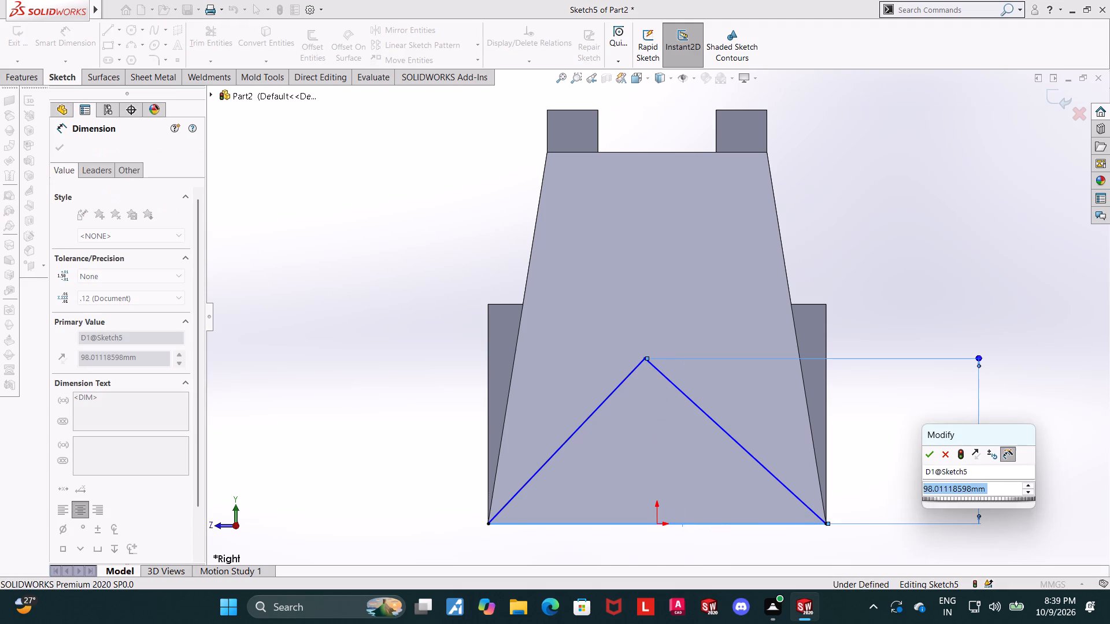
type("110")
key("Return")
key("Escape")
key("Escape")
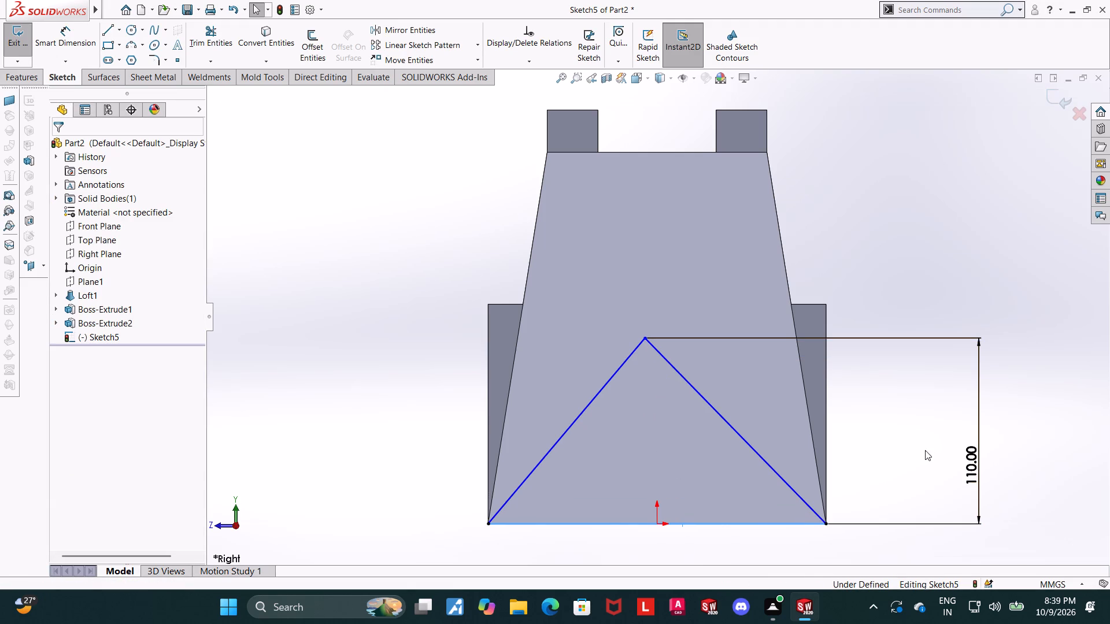
Add a Vertical relation between the inverted V's apex and the origin.
left_click(643, 338)
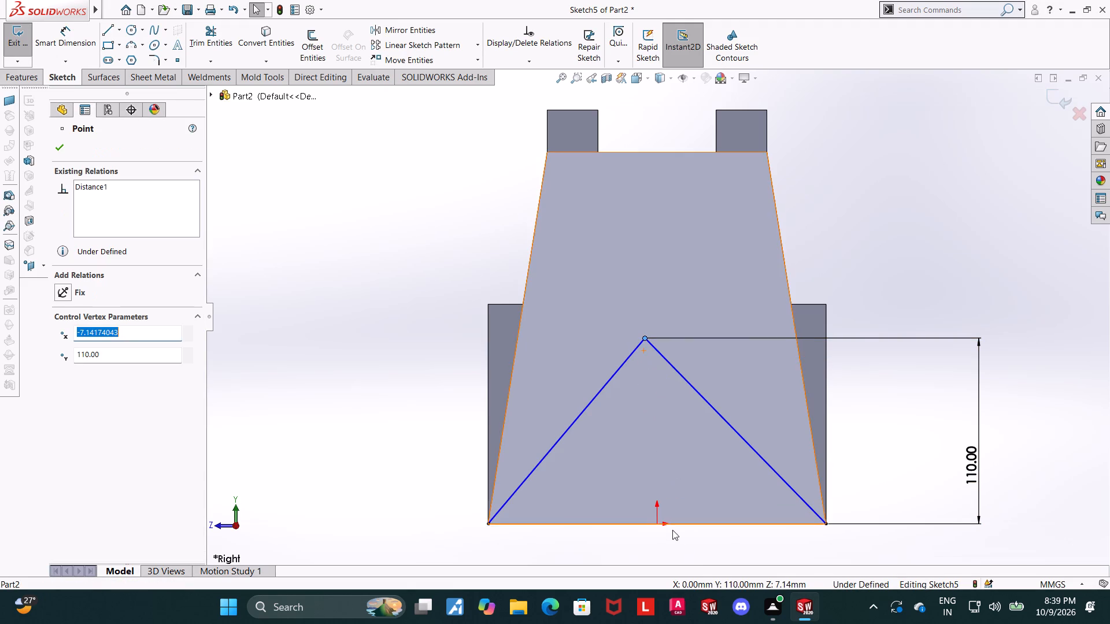
left_click(658, 524, "ctrl")
left_click(68, 369)
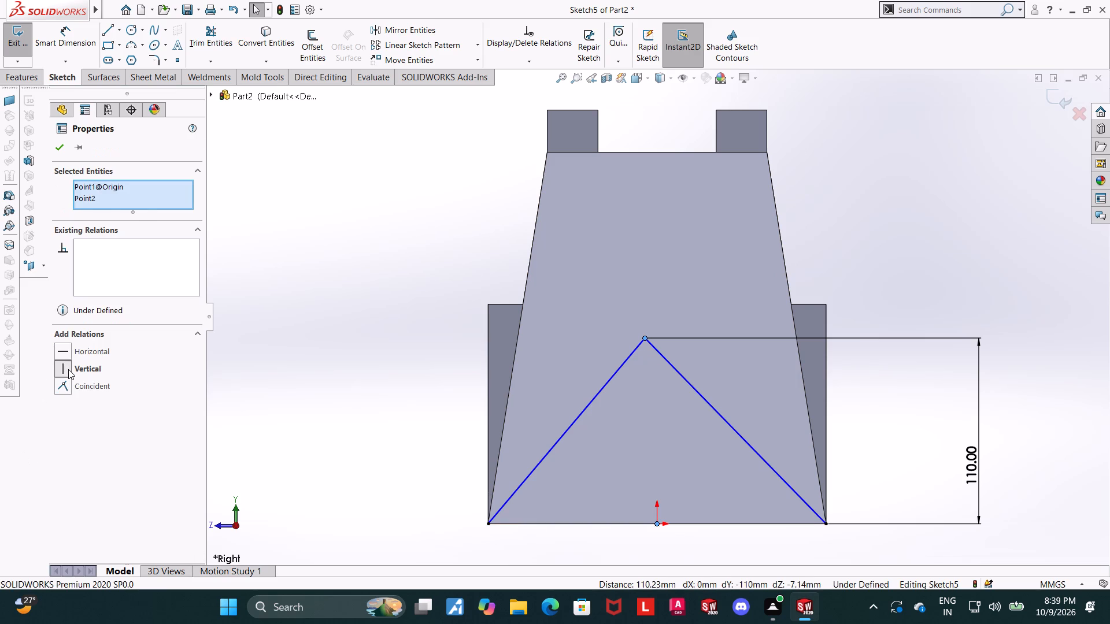
key("Escape")
Close the triangle with a line along the base between the two lower corners.
left_click(110, 26)
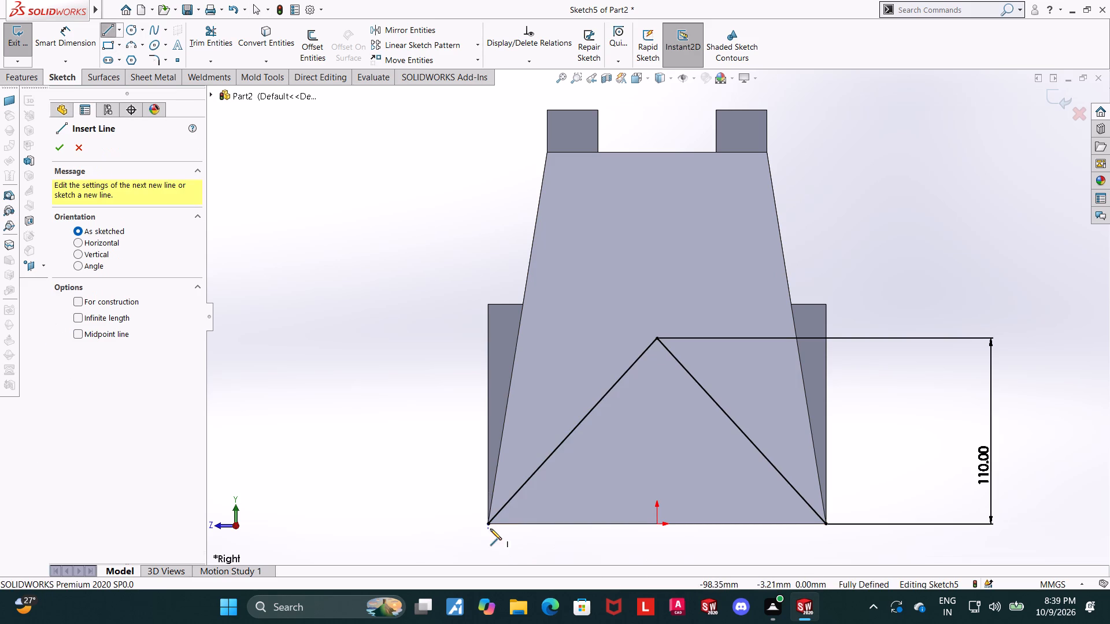
left_click(490, 528)
key("Escape")
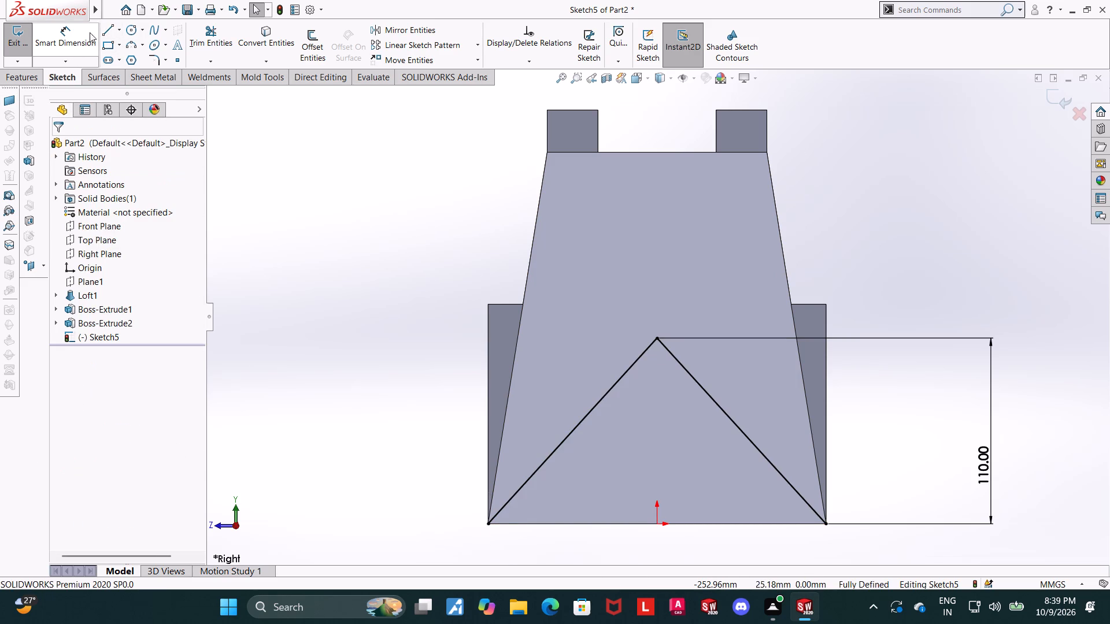
left_click(103, 27)
left_click(490, 525)
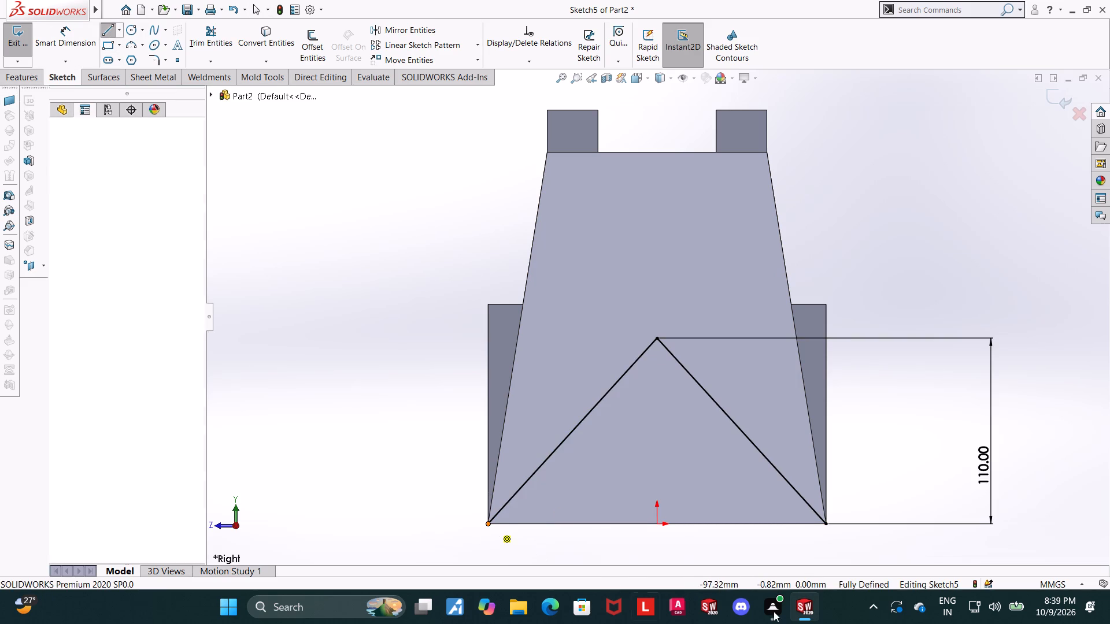
left_click(828, 525)
key("Escape")
key("Escape")
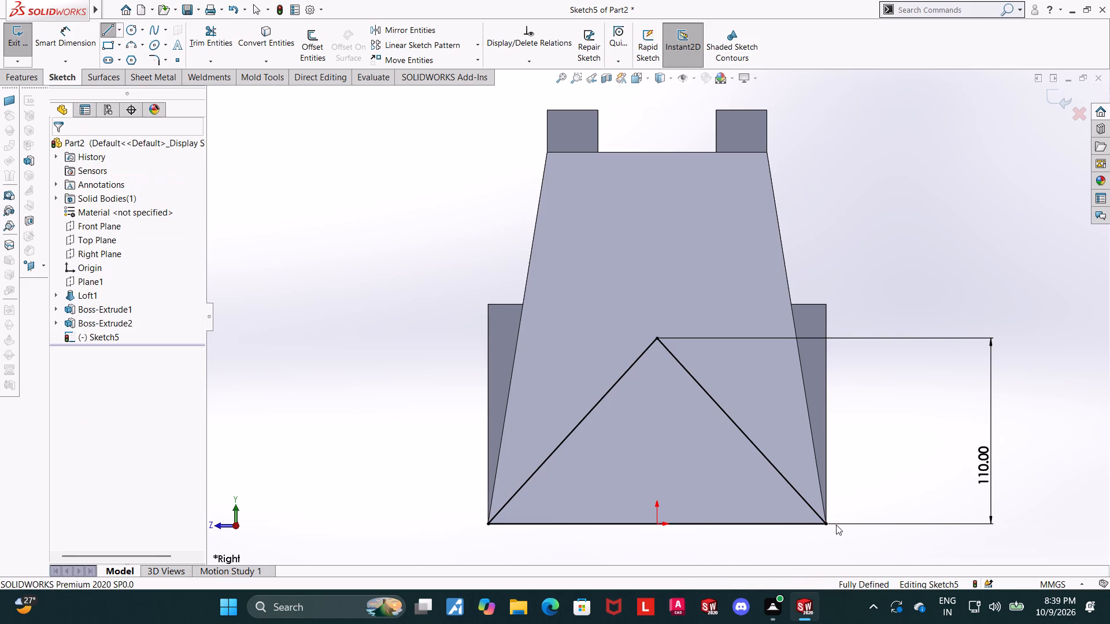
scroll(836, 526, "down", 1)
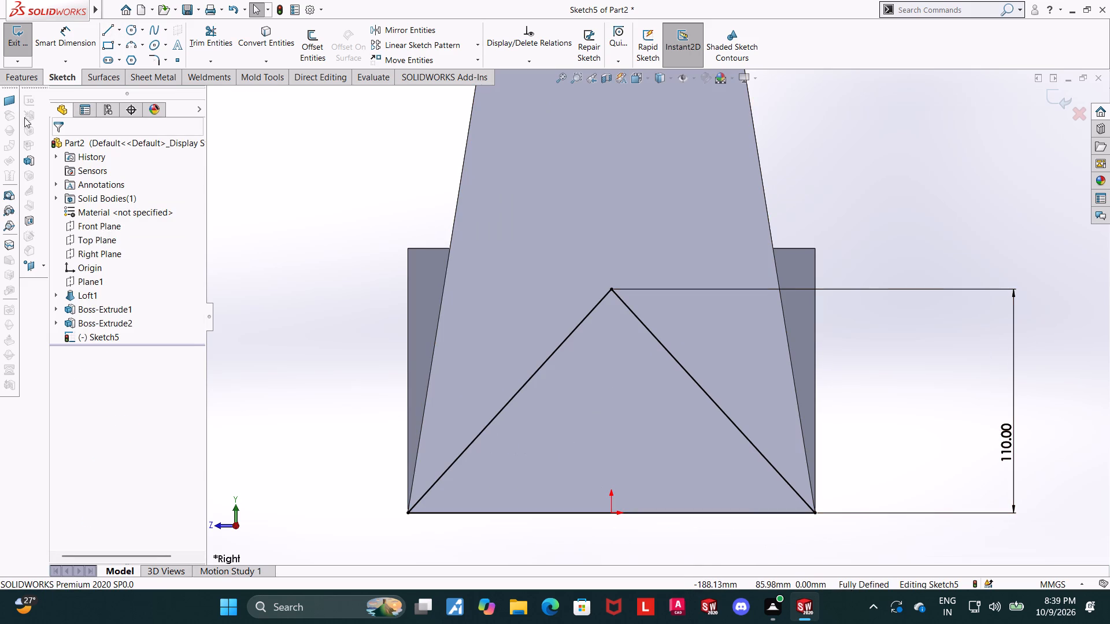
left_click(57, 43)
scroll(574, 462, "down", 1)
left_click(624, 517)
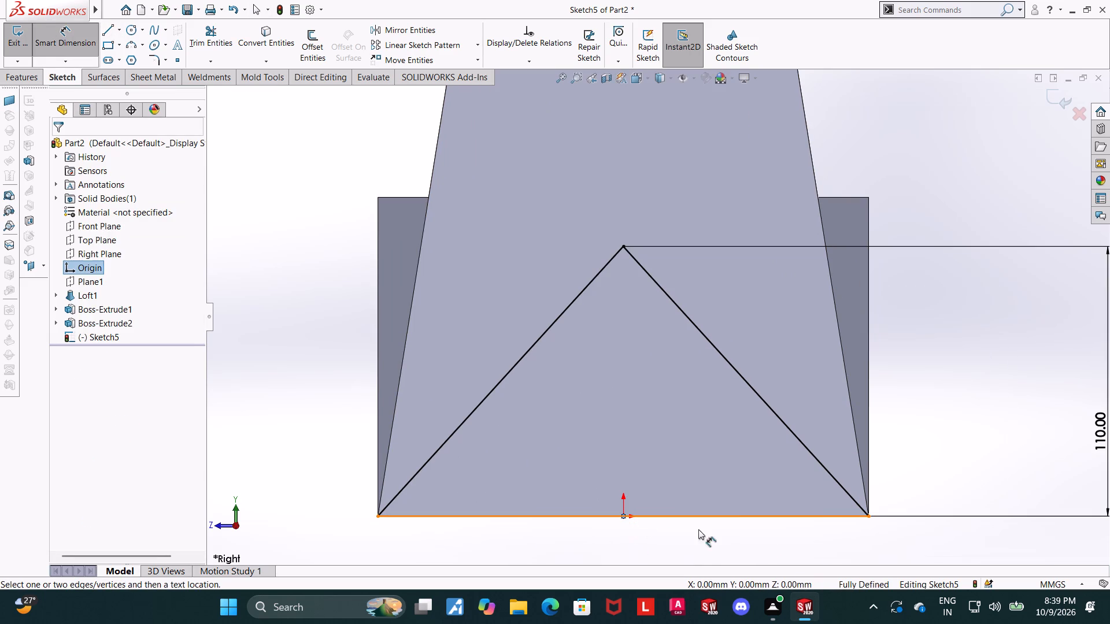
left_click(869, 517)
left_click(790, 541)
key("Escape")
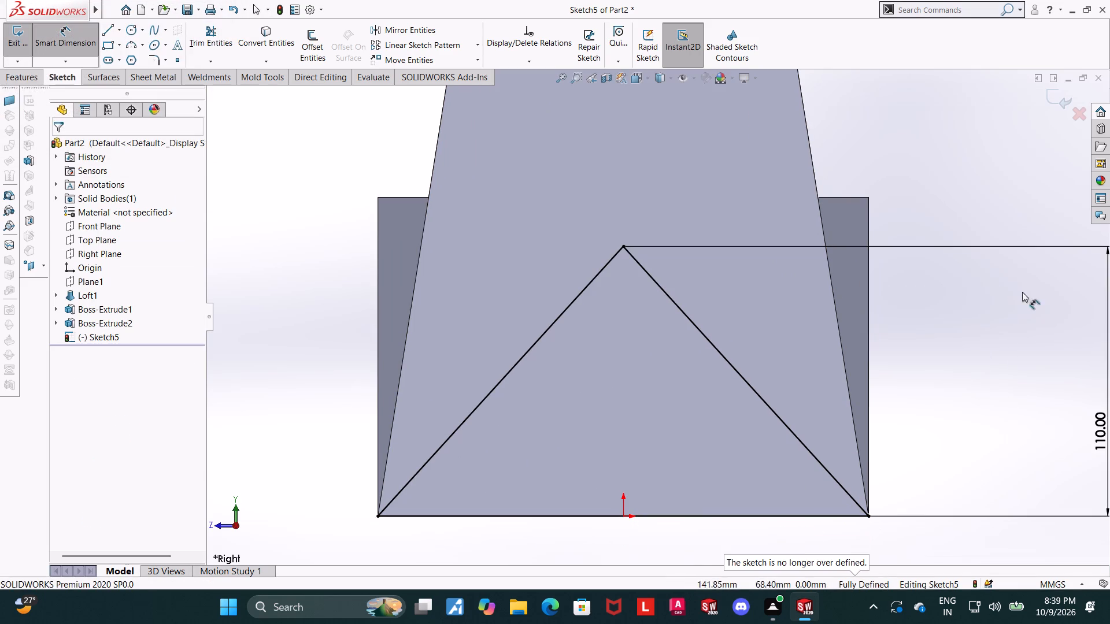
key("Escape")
Exit the sketch and extrude the triangle as a boss, Mid Plane, 300 mm deep, with the result merged.
left_click(1052, 93)
scroll(990, 188, "up", 3)
middle_click_drag(952, 206, 859, 206)
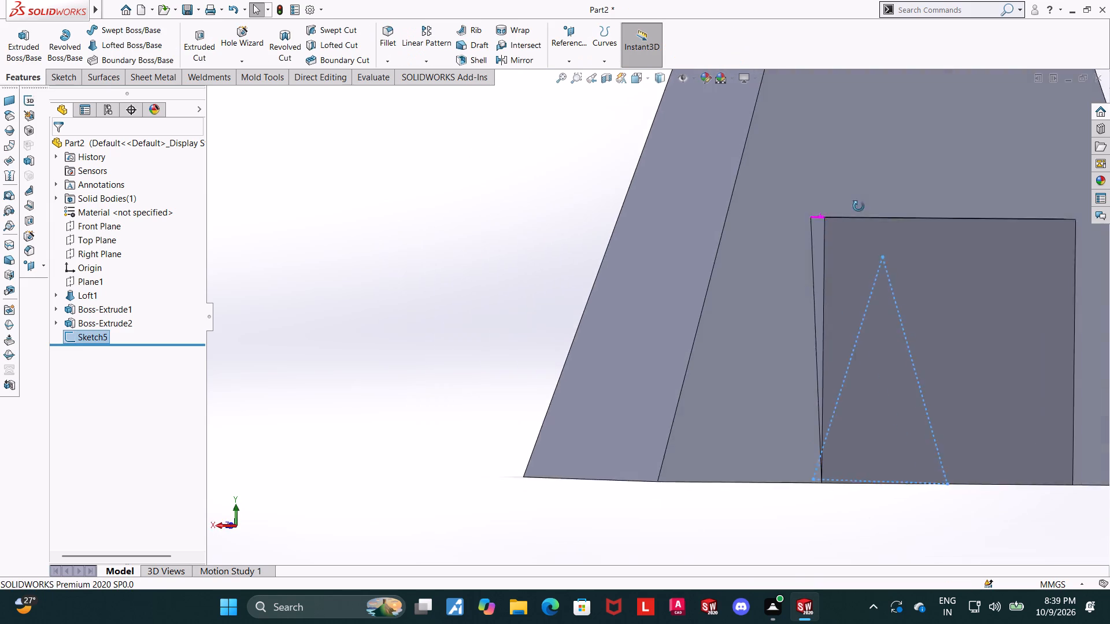
middle_click_drag(859, 206, 866, 233)
scroll(866, 233, "up", 4)
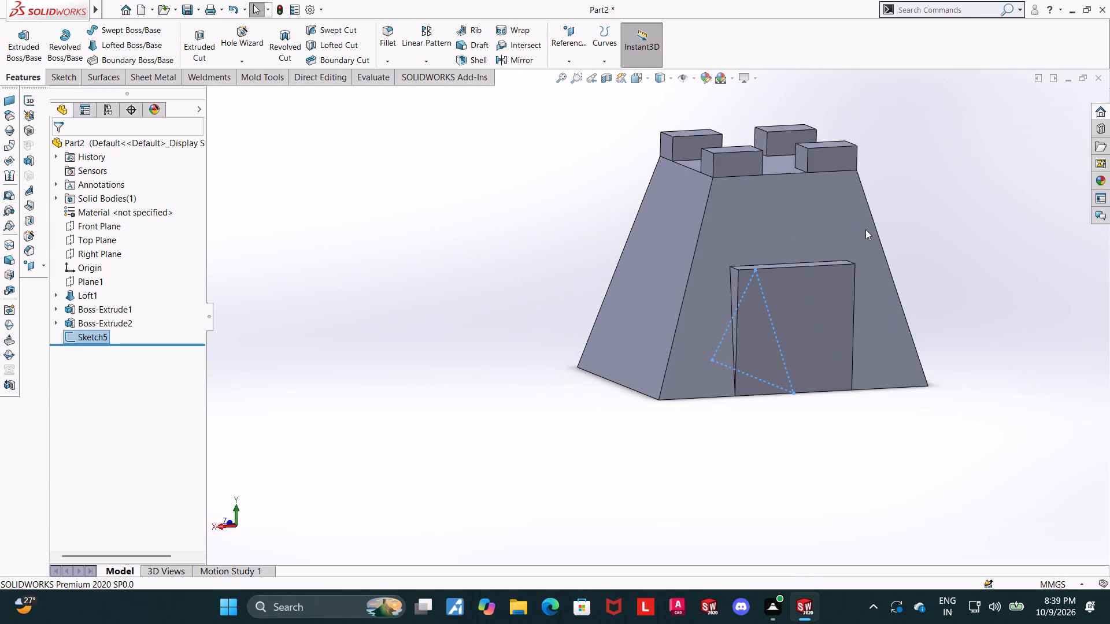
middle_click_drag(925, 172, 921, 185)
left_click(10, 38)
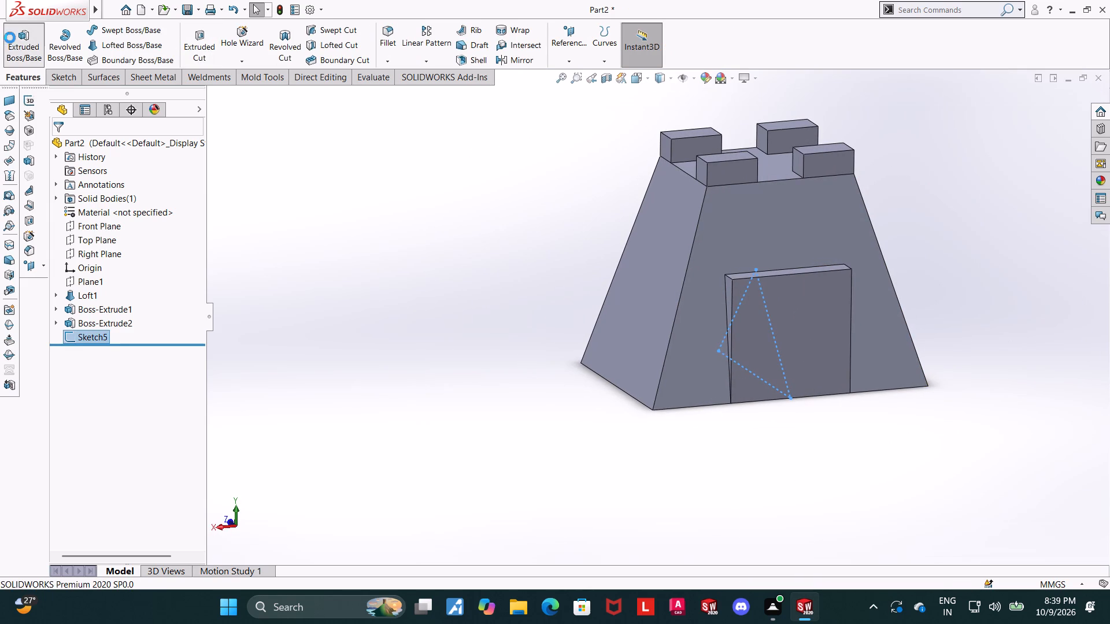
left_click(120, 224)
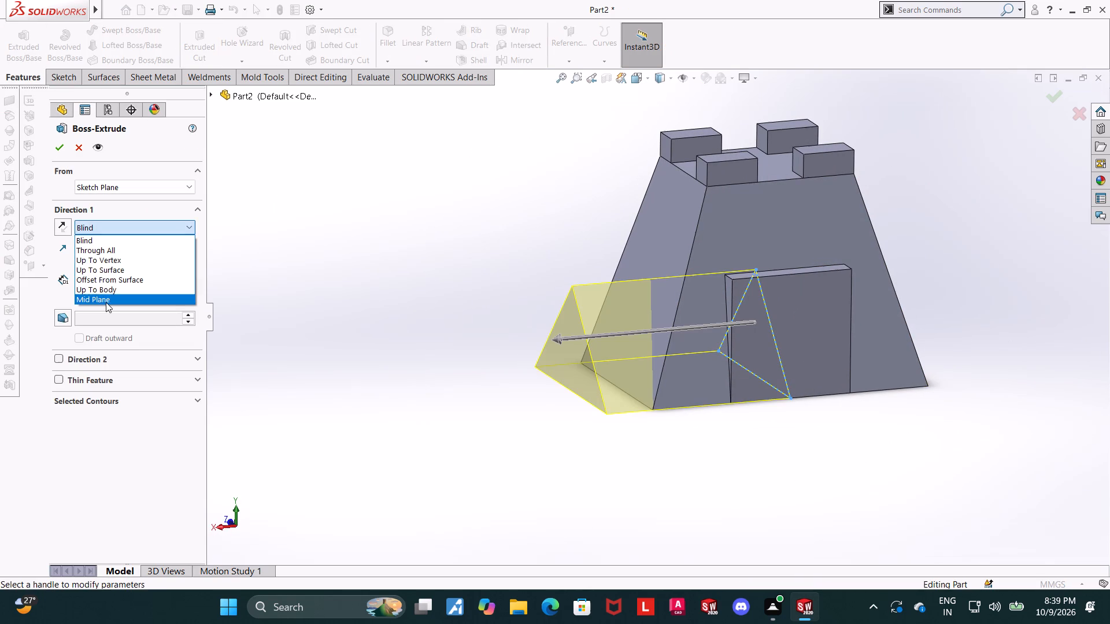
left_click(106, 299)
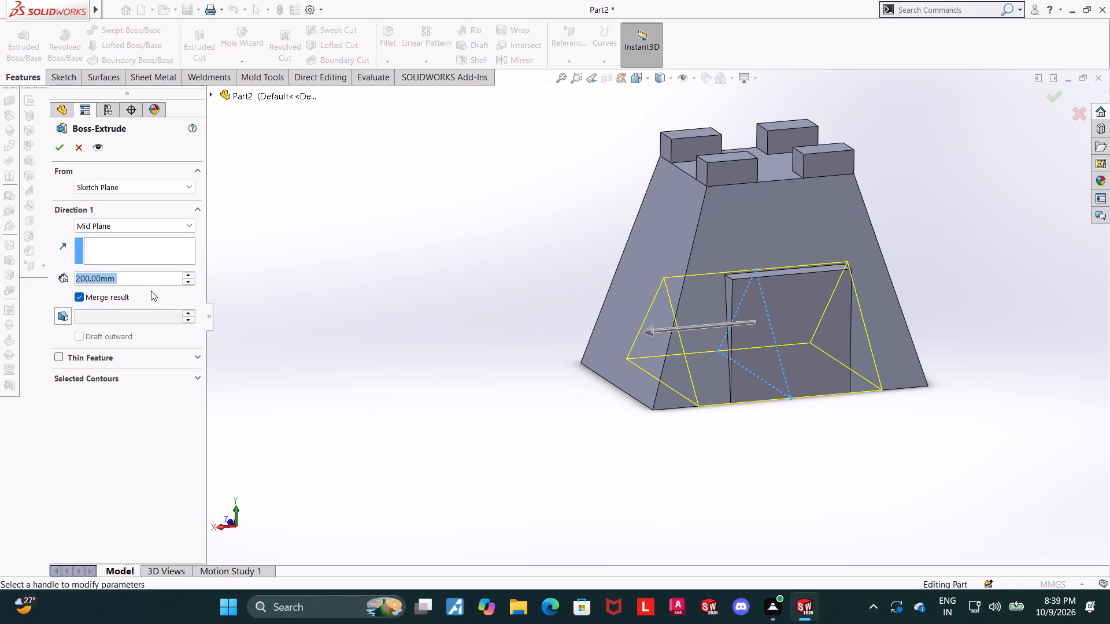
type("300")
key("Return")
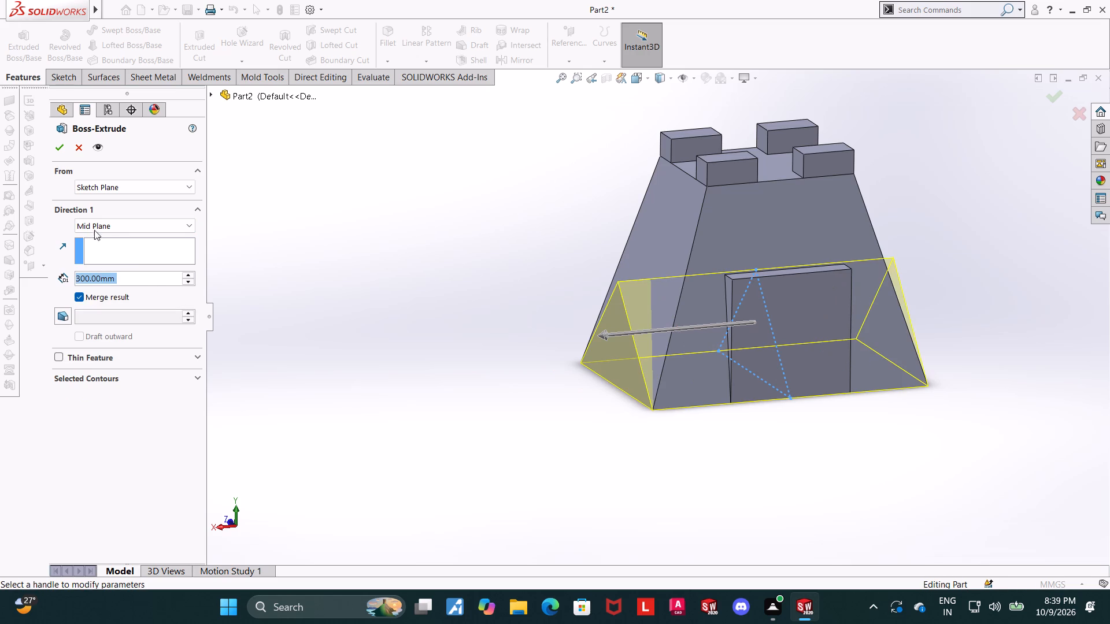
left_click(55, 139)
left_click(405, 324)
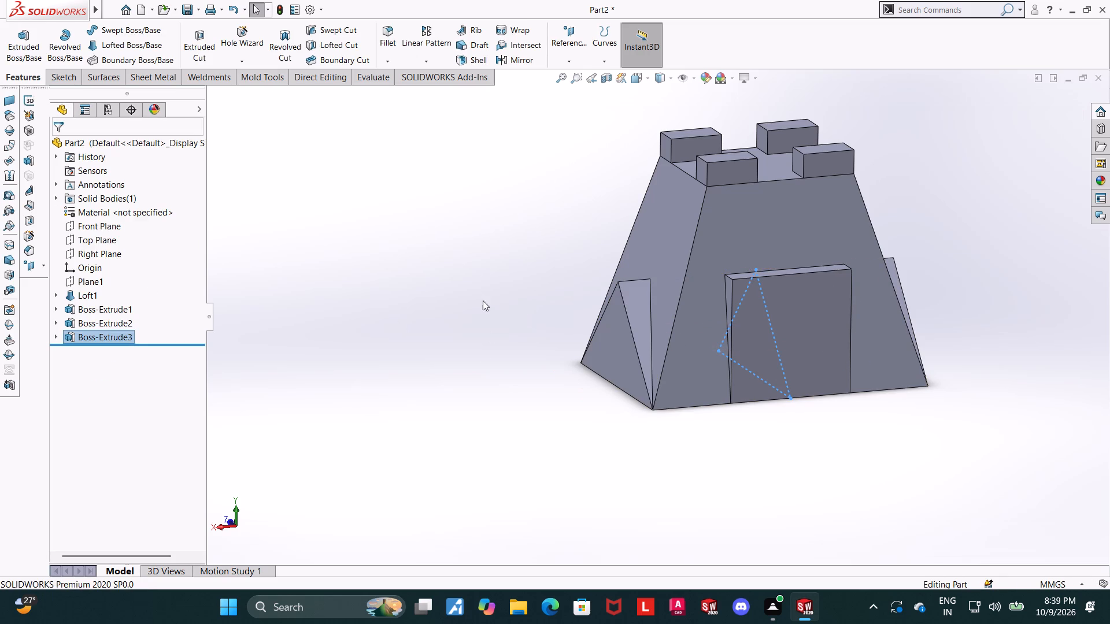
Open a new sketch on the Front Plane and view it face-on.
scroll(482, 351, "up", 2)
scroll(894, 232, "down", 1)
middle_click_drag(899, 238, 884, 250)
scroll(880, 251, "down", 1)
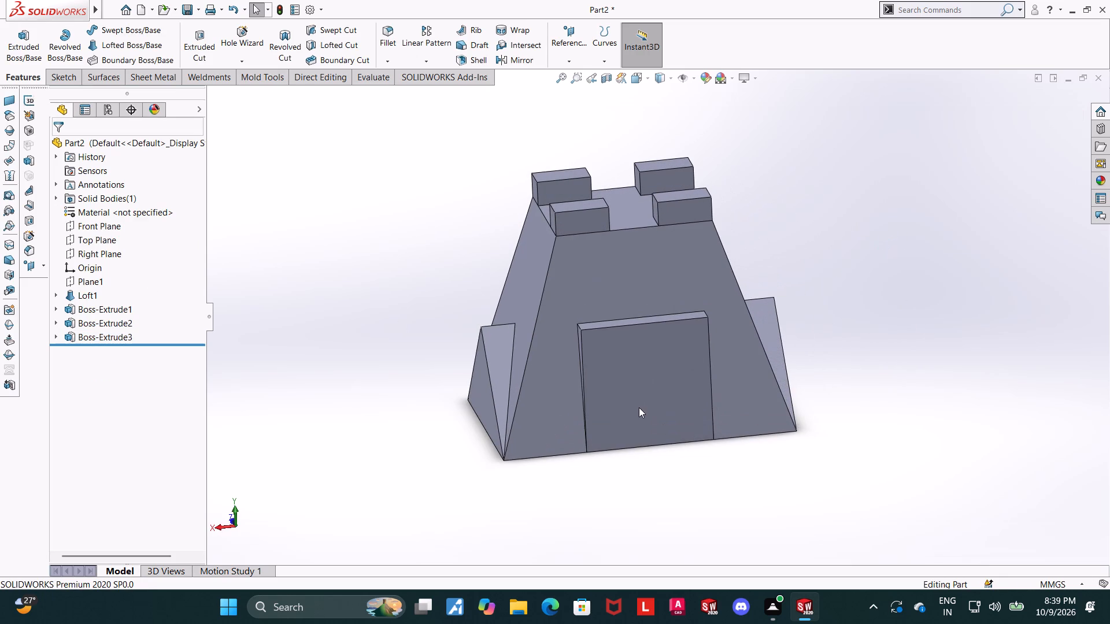
left_click(639, 388)
key("Escape")
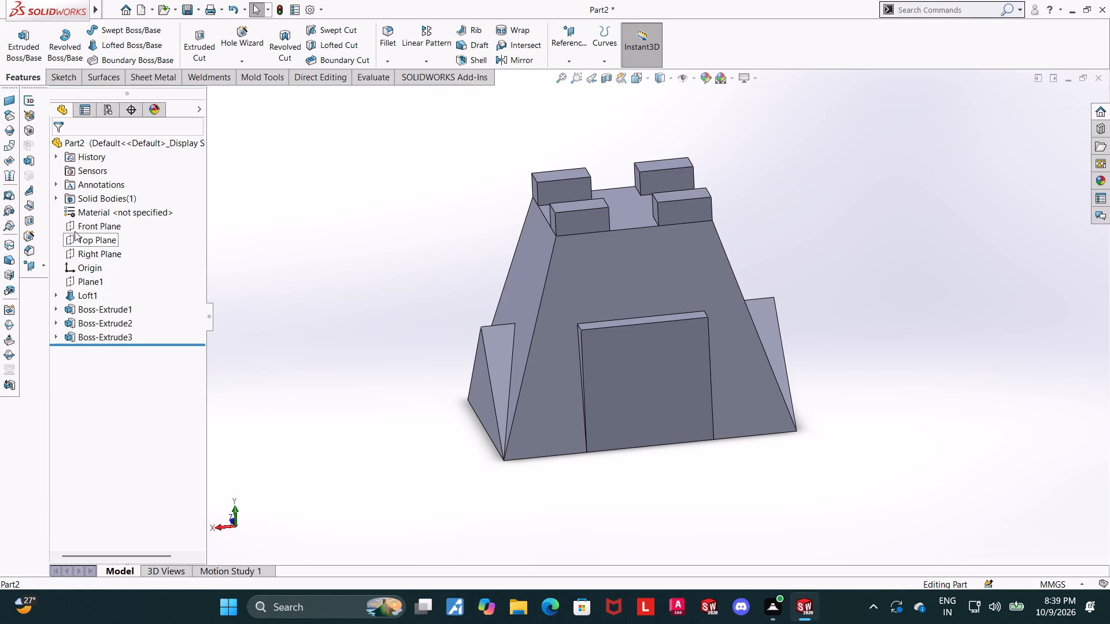
left_click(75, 231)
left_click(86, 208)
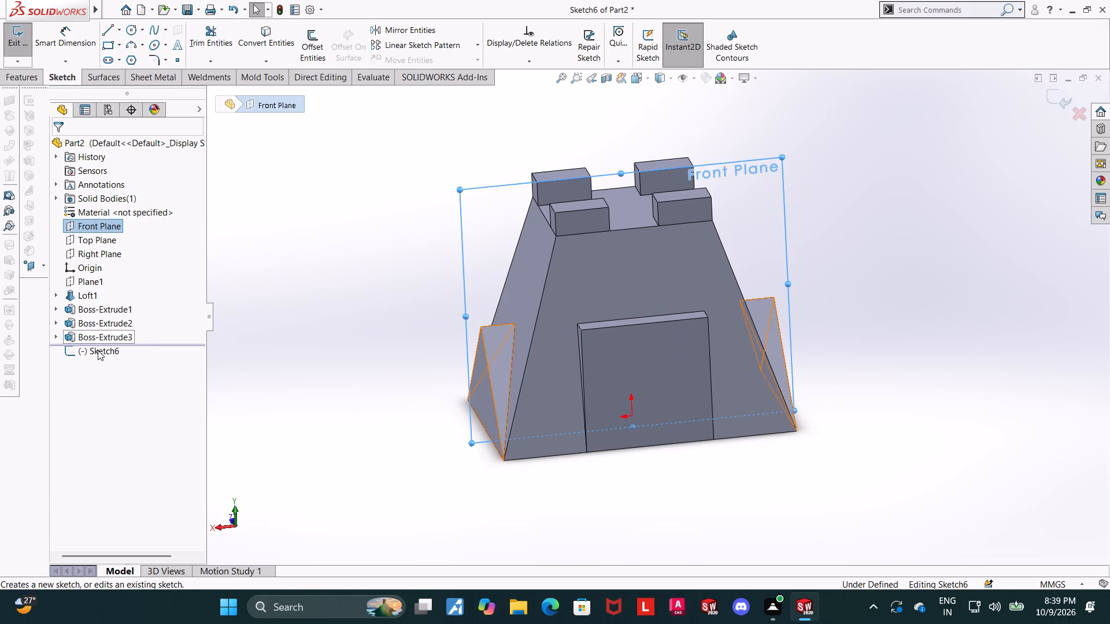
left_click(98, 350)
left_click(128, 335)
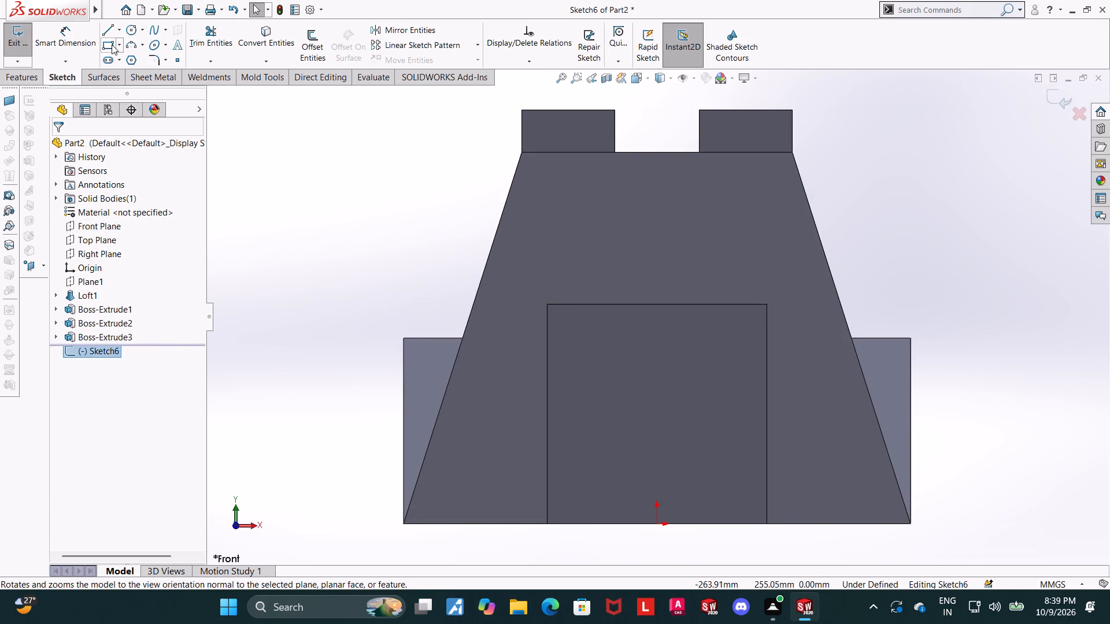
Sketch a corner rectangle about 74 mm wide and 85 mm high, standing on the base edge inside the front block's outline.
left_click(112, 44)
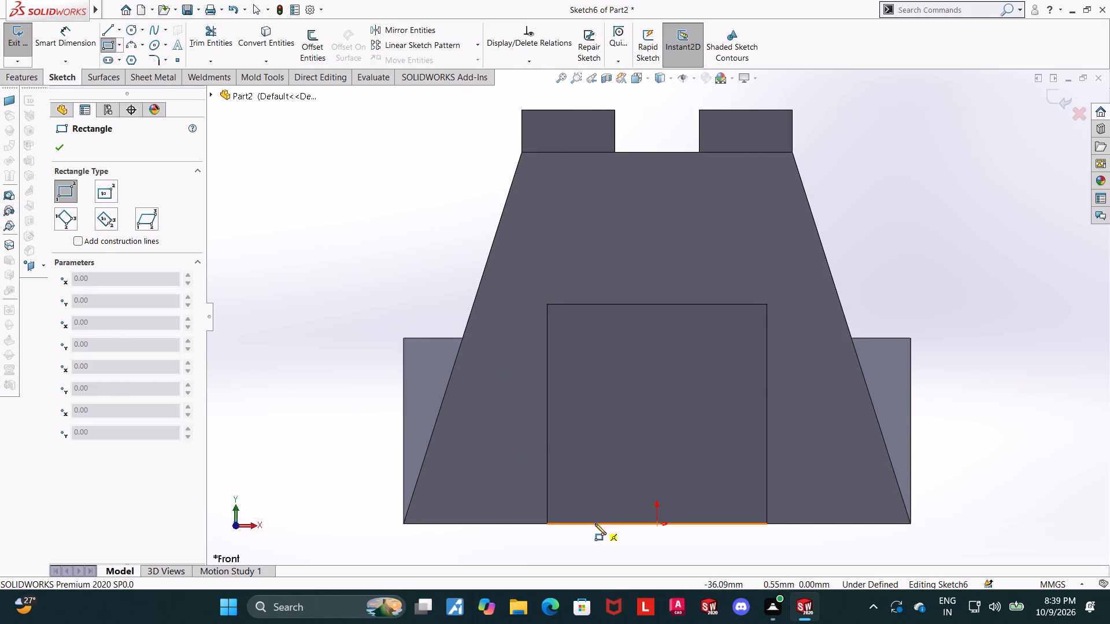
left_click(595, 523)
left_click(720, 380)
key("Escape")
key("Escape")
Dimension the rectangle's height to 60 mm.
left_click(60, 34)
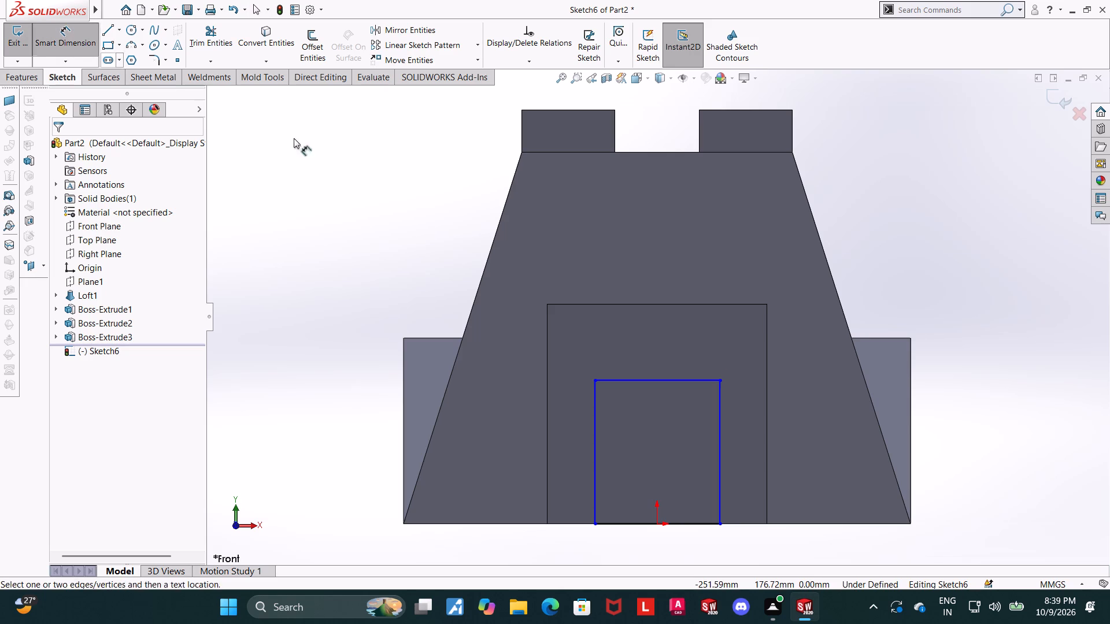
left_click(596, 398)
left_click(523, 404)
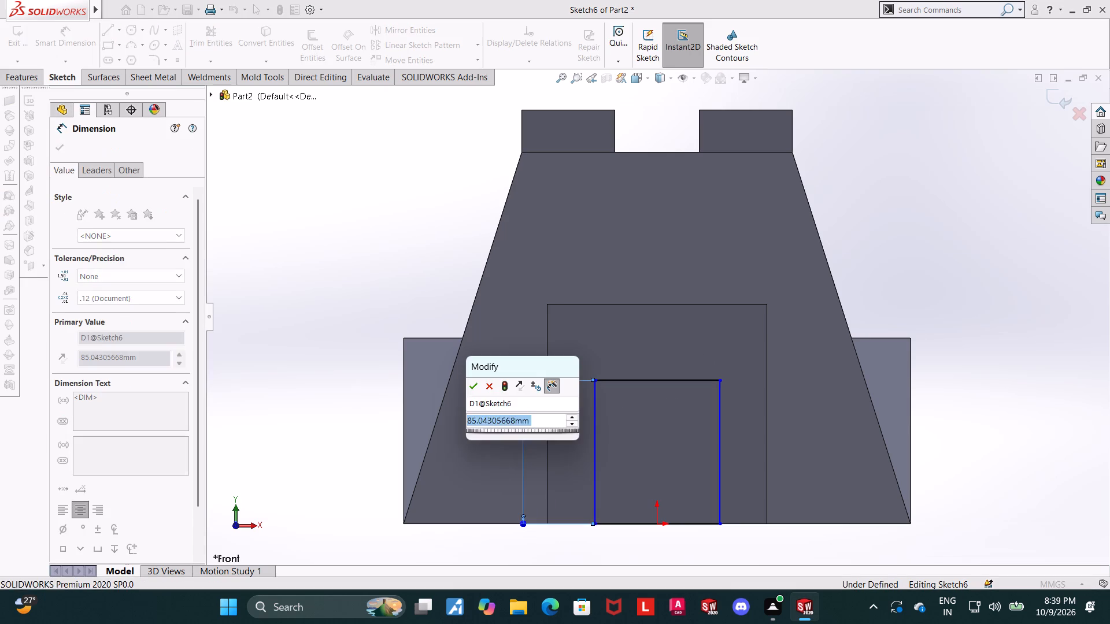
type("60")
key("Return")
key("Escape")
key("Escape")
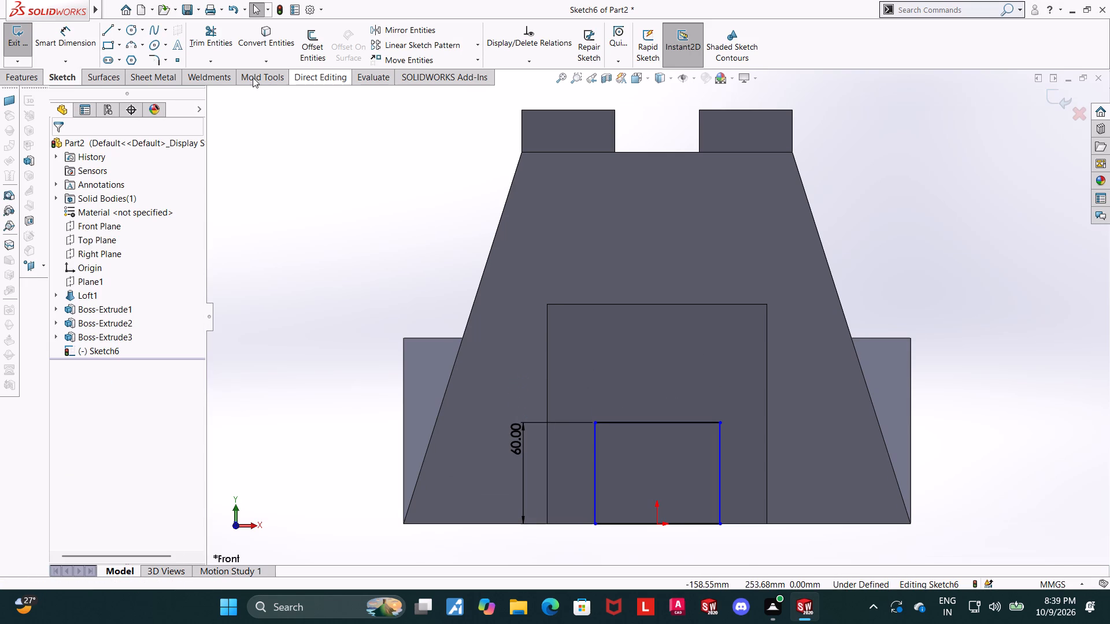
Dimension the rectangle's top line to a width of 80 mm.
left_click(49, 45)
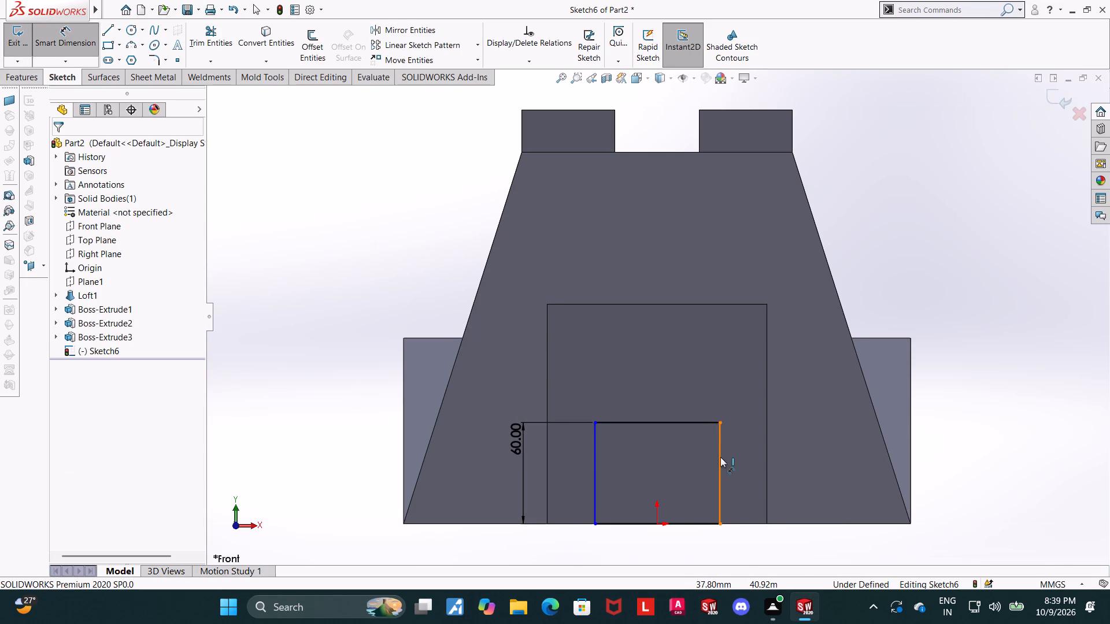
left_click(653, 424)
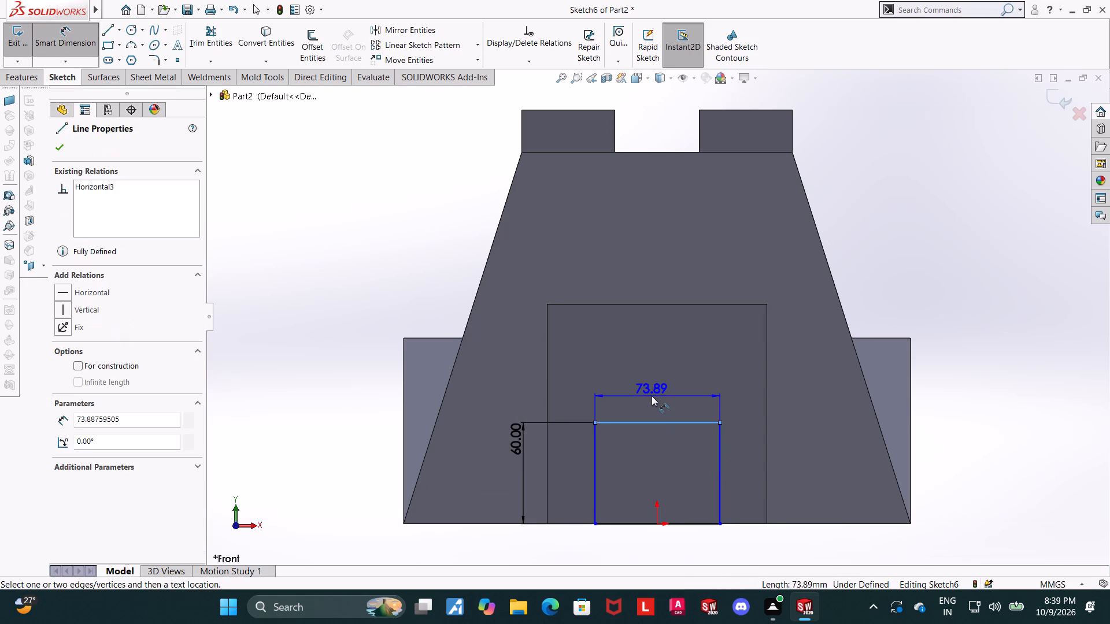
left_click(652, 396)
type("80")
key("Return")
key("Escape")
key("Escape")
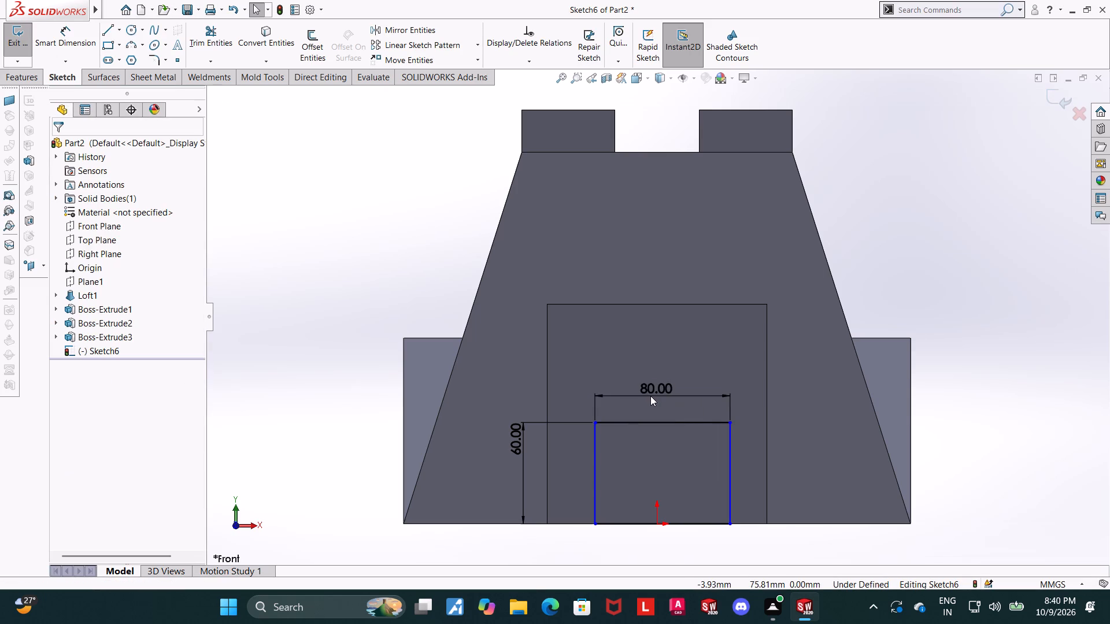
Centre the rectangle with a Vertical relation between its top line's midpoint and the origin, and exit the sketch.
left_click(662, 424)
left_click(658, 526, "ctrl")
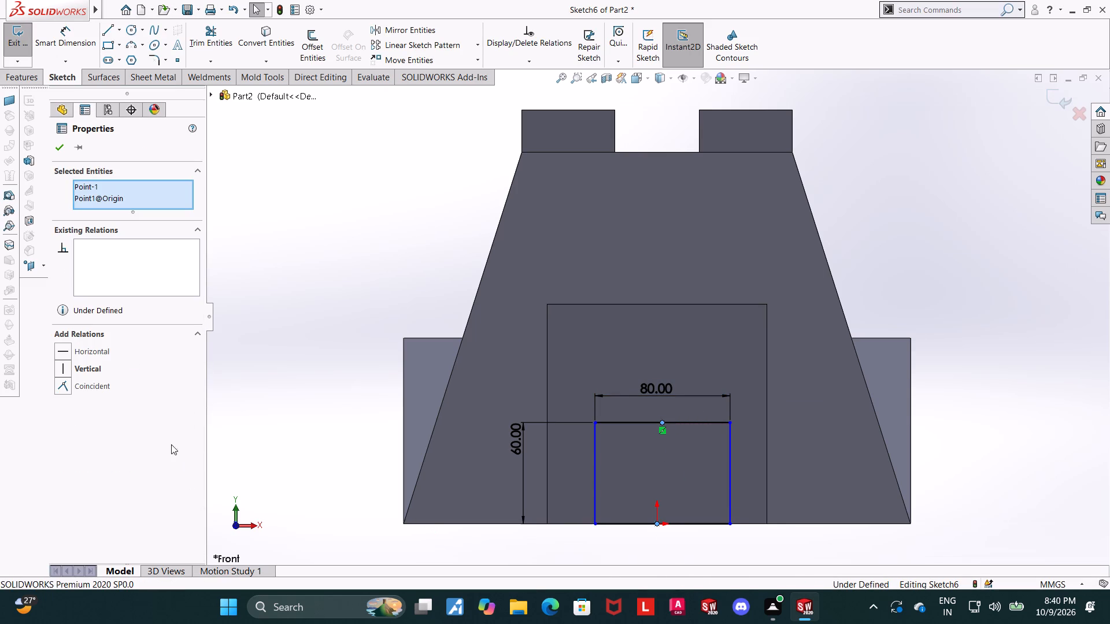
left_click(57, 372)
key("Escape")
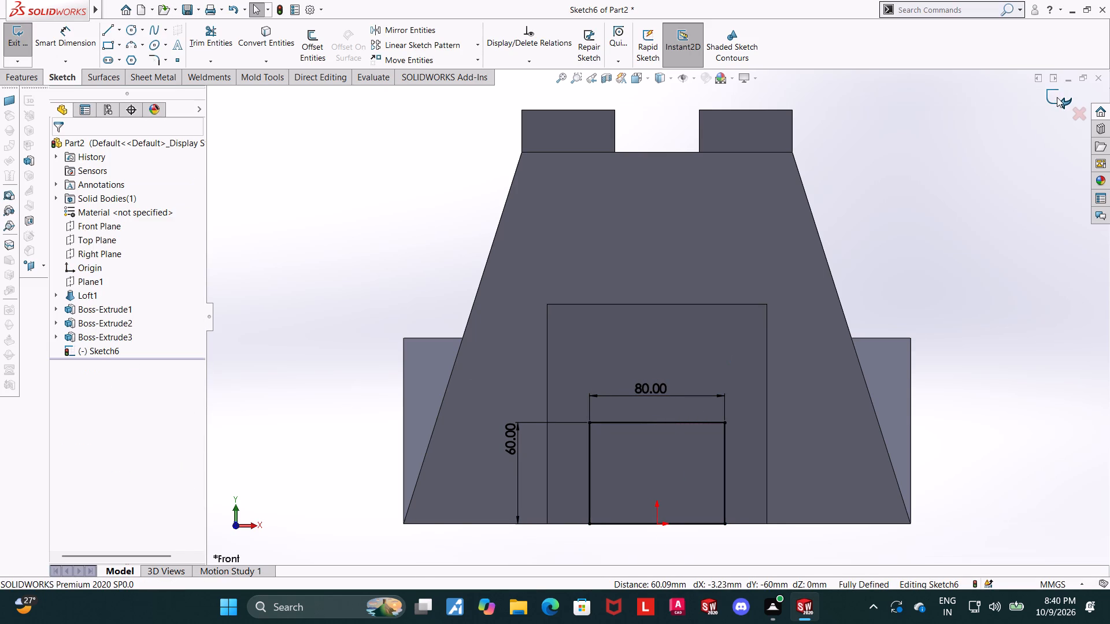
left_click(1057, 97)
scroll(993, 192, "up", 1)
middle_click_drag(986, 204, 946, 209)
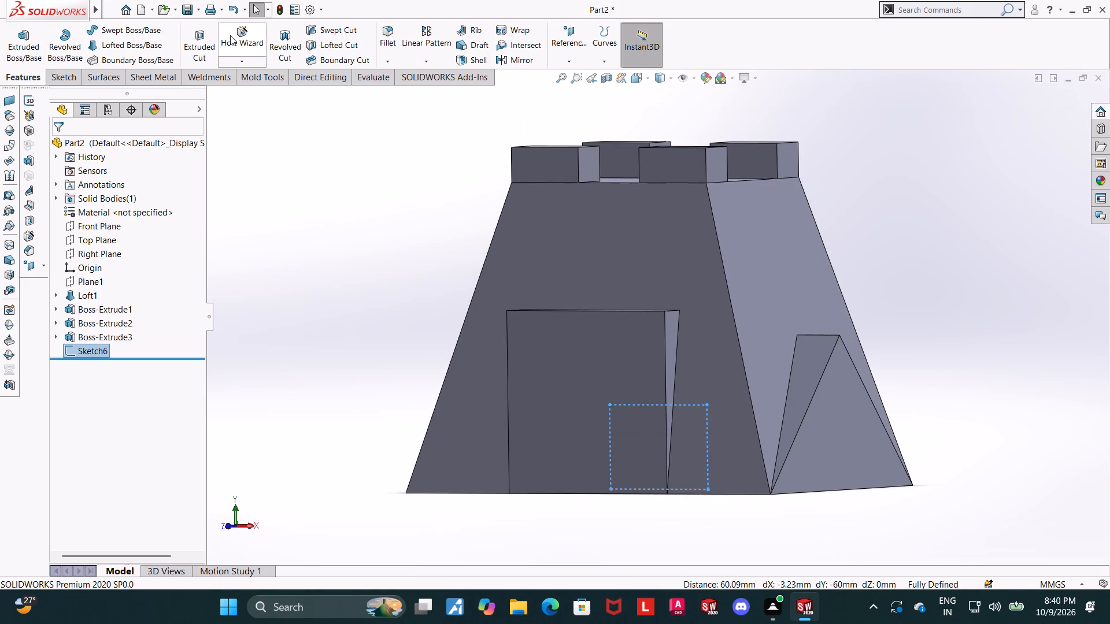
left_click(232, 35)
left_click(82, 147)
Cut the centred 80 × 60 mm rectangle through the whole model with an Extruded Cut set to Through All - Both.
left_click(198, 40)
left_click(99, 225)
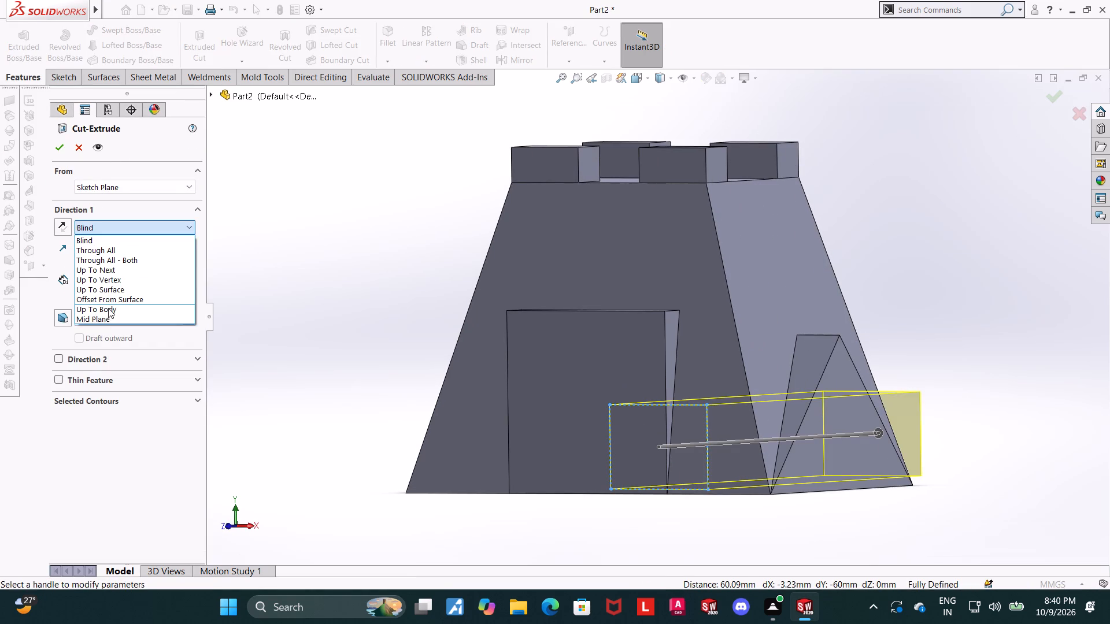
left_click(109, 316)
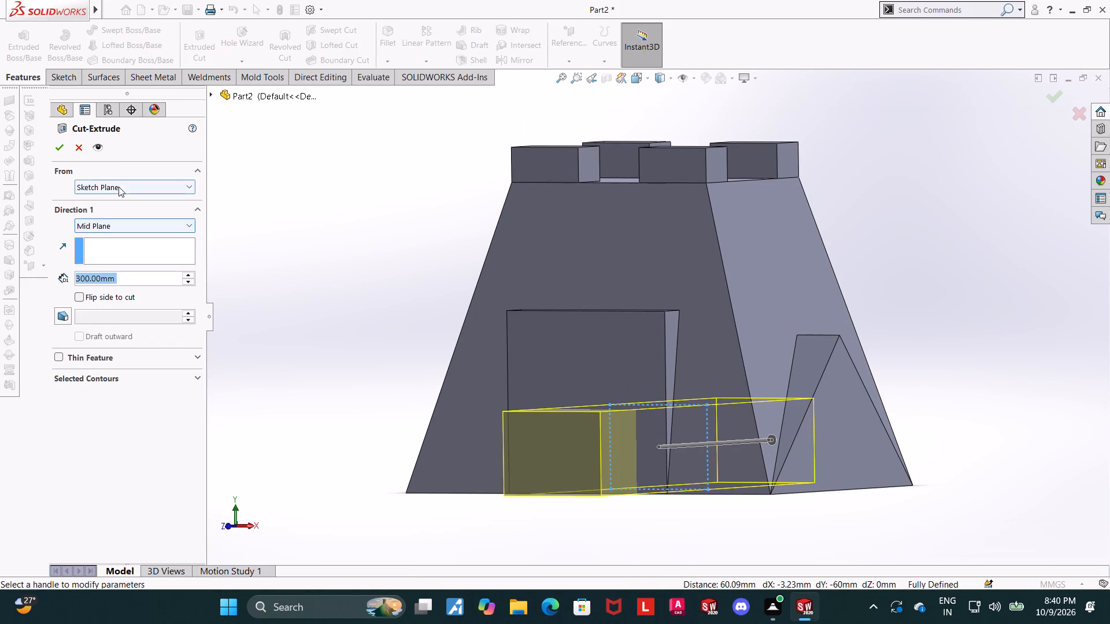
left_click(116, 225)
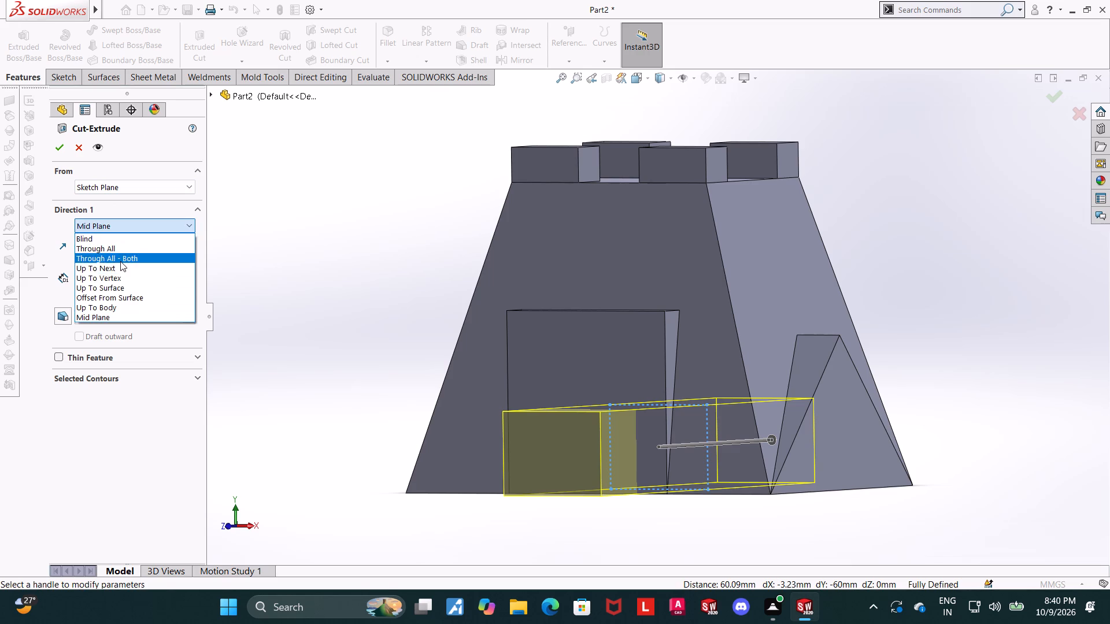
left_click(120, 261)
left_click(57, 151)
Inspect the new opening, the side prisms and the corner bosses from several directions.
scroll(354, 308, "up", 1)
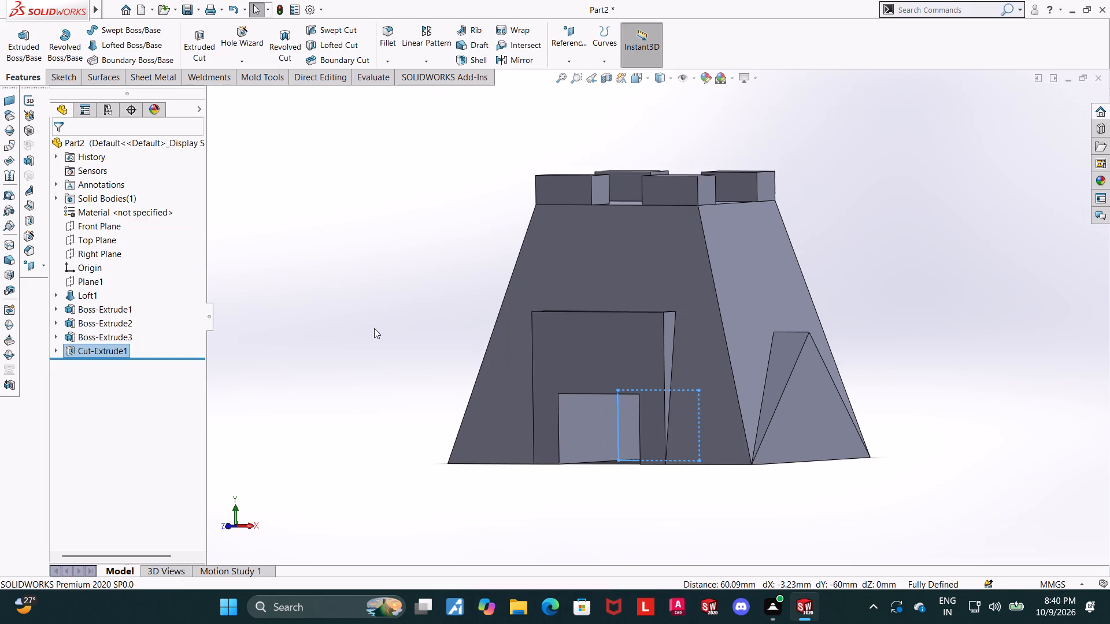
middle_click(376, 340)
left_click(384, 320)
scroll(374, 355, "up", 1)
middle_click_drag(374, 355, 600, 357)
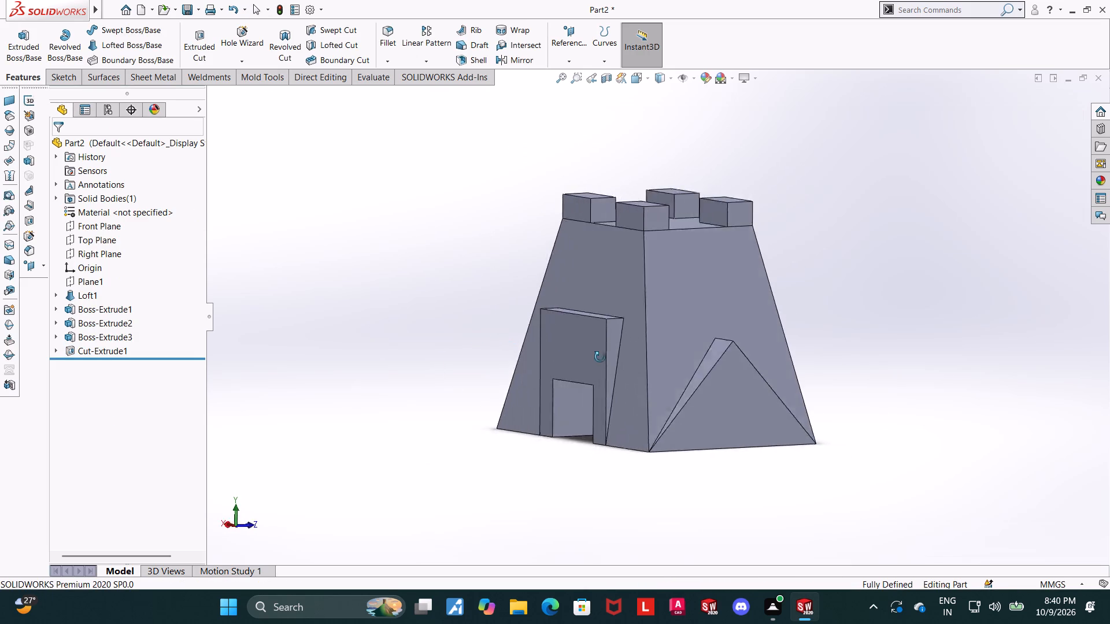
middle_click_drag(600, 357, 664, 383)
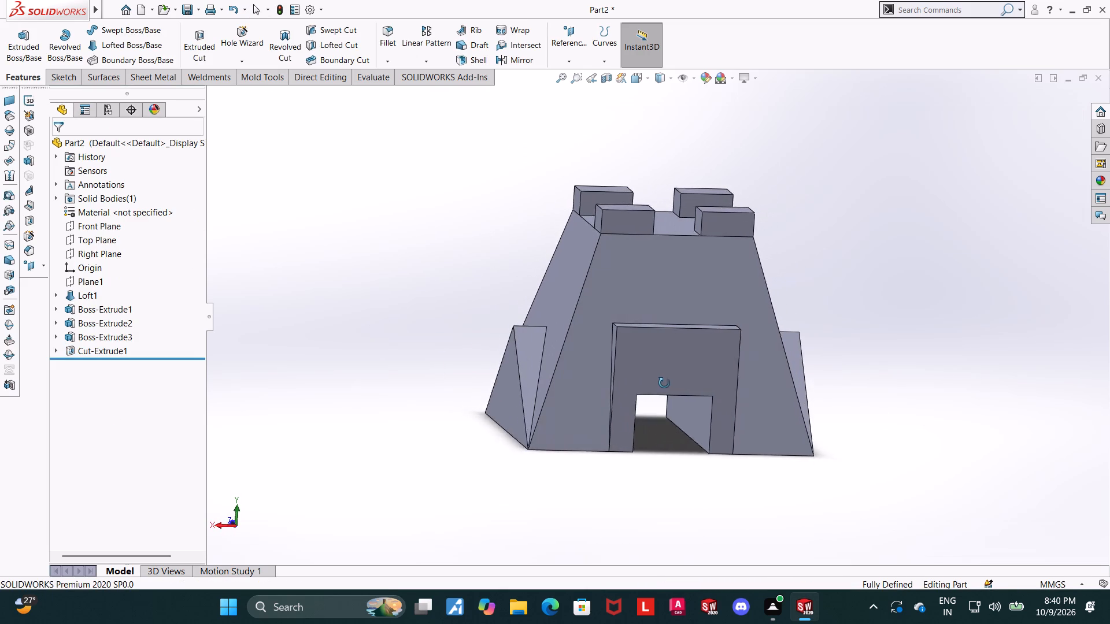
middle_click_drag(664, 383, 657, 403)
scroll(772, 150, "down", 2)
scroll(757, 175, "up", 2)
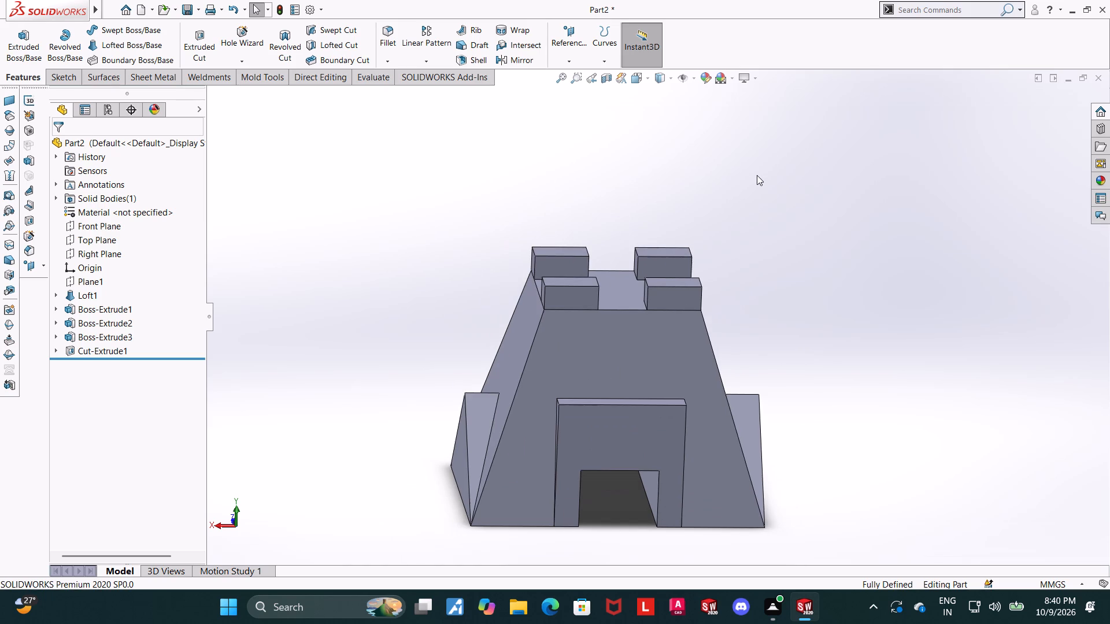
middle_click_drag(764, 132, 762, 202)
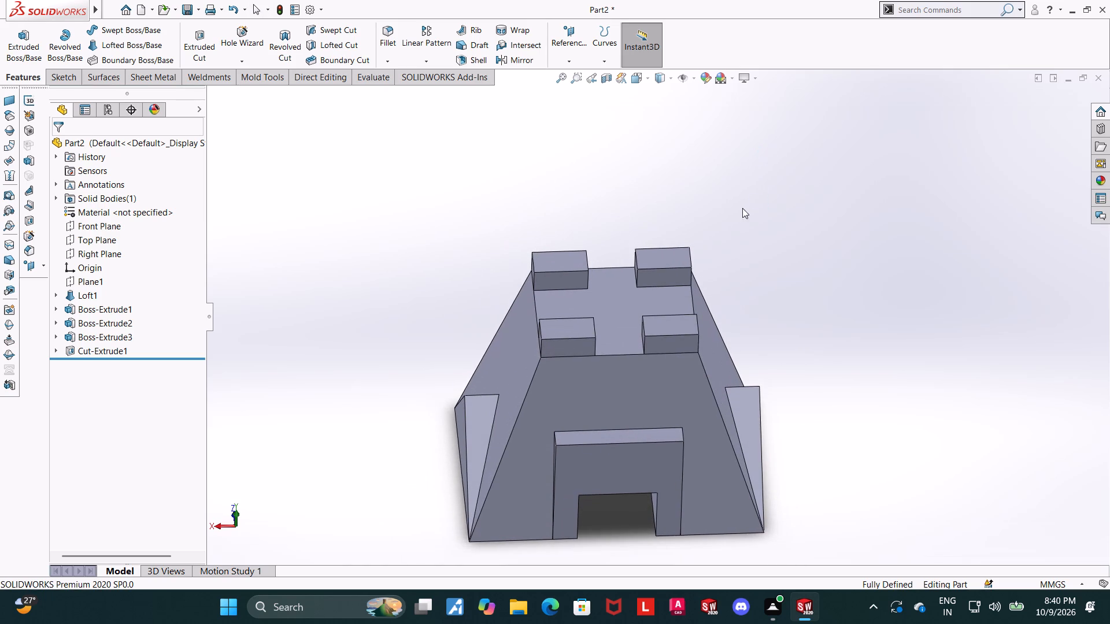
Delete the extrusion that forms the four corner bosses on the top face.
right_click(69, 310)
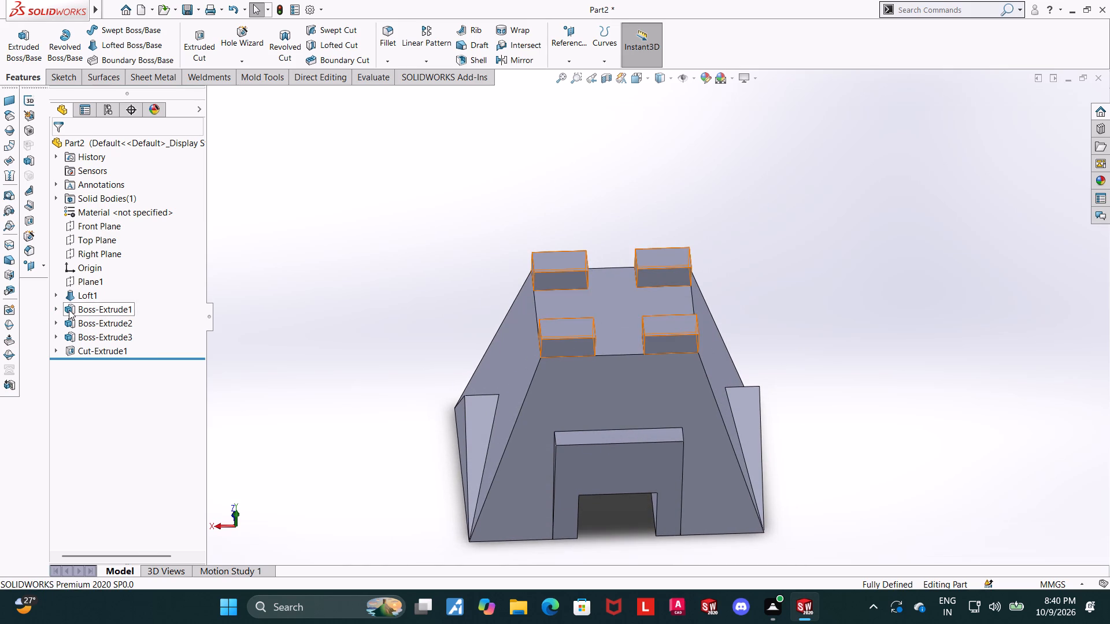
left_click(92, 373)
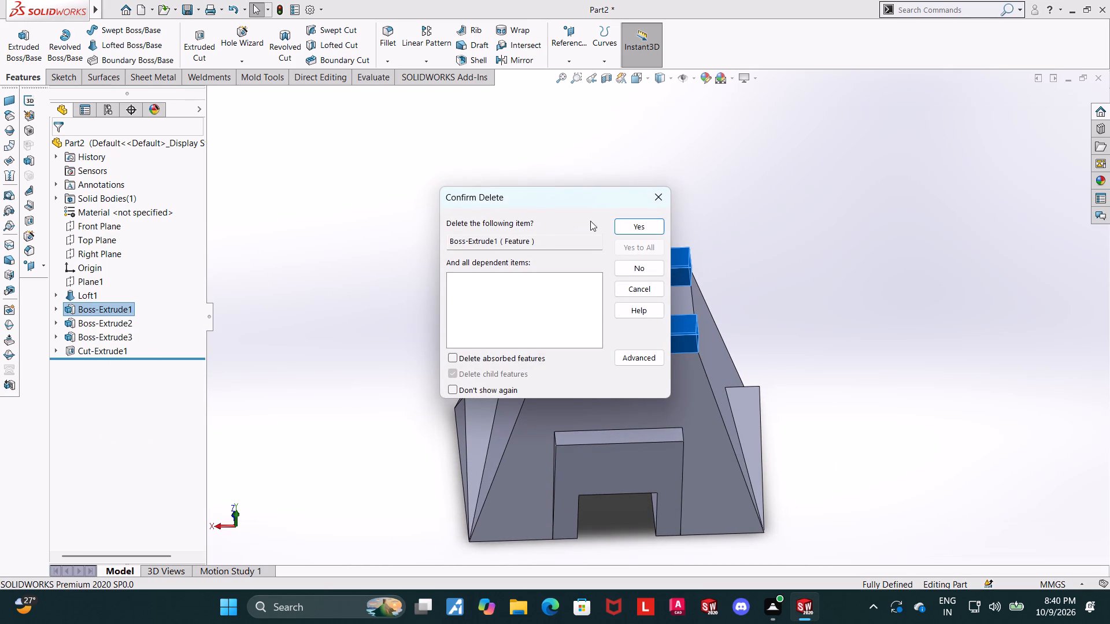
left_click(633, 224)
left_click(797, 243)
Delete the leftover sketch of the corner bosses on the block's top face.
middle_click_drag(785, 259, 783, 278)
scroll(783, 278, "up", 1)
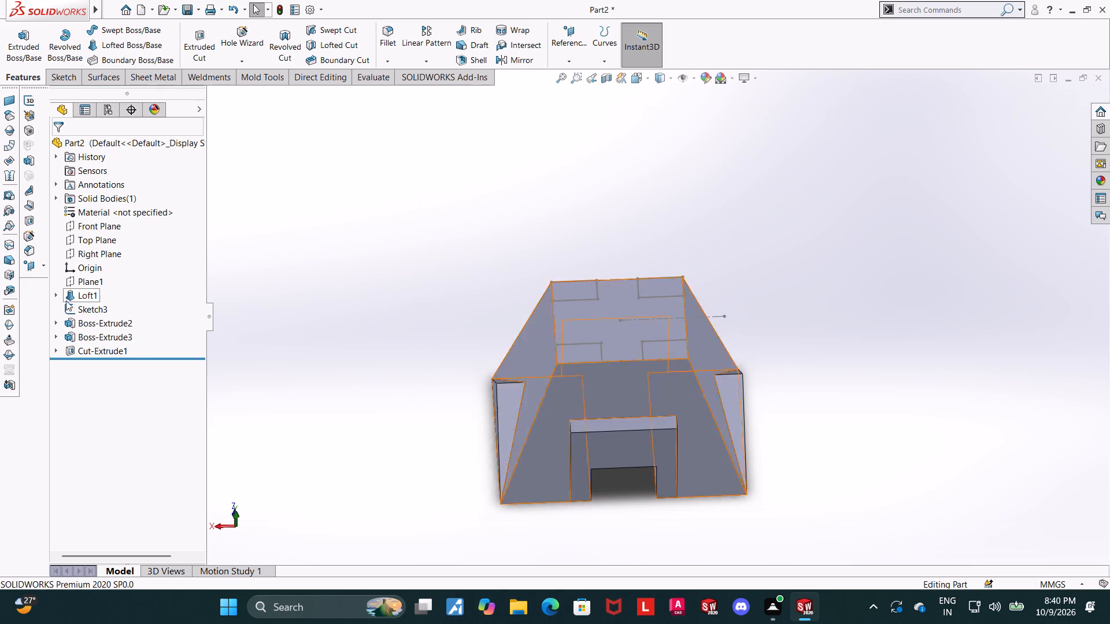
right_click(91, 309)
left_click(115, 384)
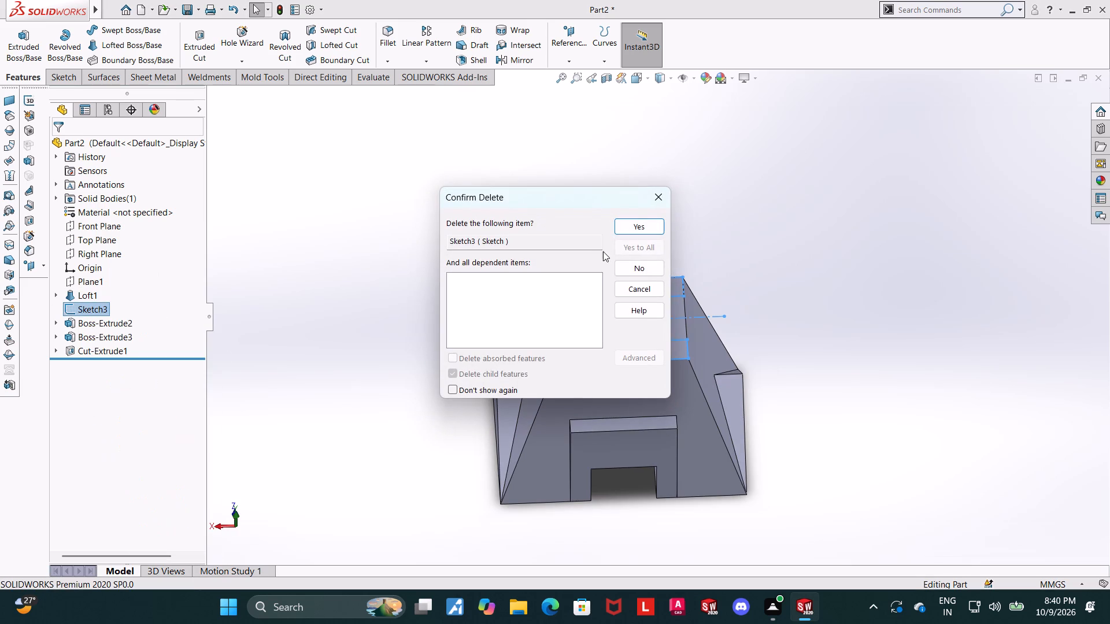
left_click(640, 225)
Create a reference plane offset 25 mm above the tapered block's top face.
middle_click_drag(279, 300, 276, 355)
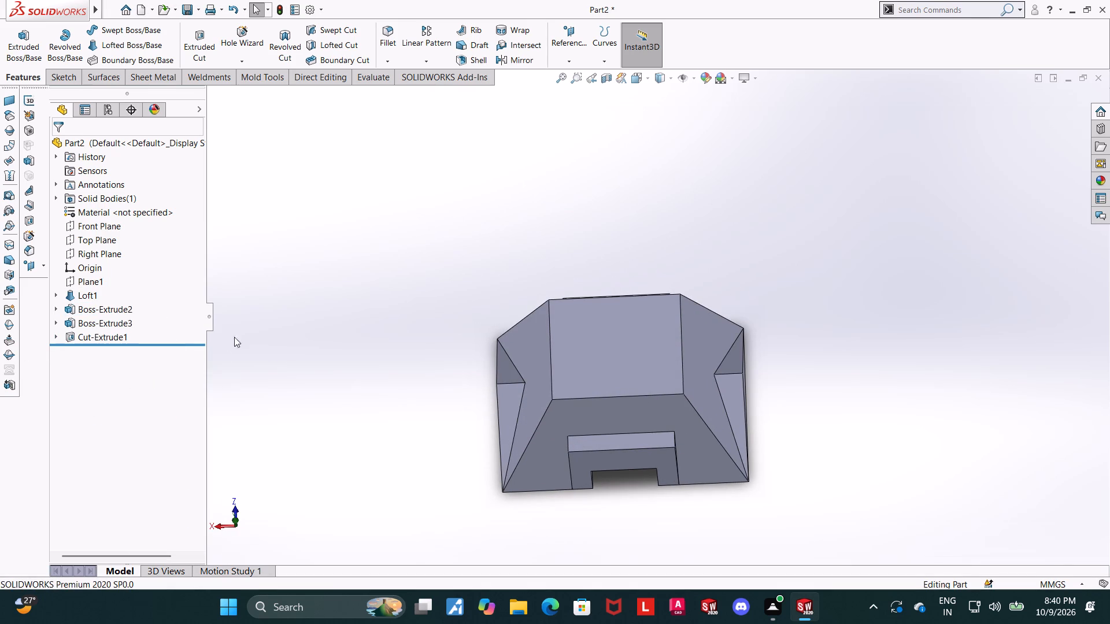
middle_click_drag(497, 338, 493, 293)
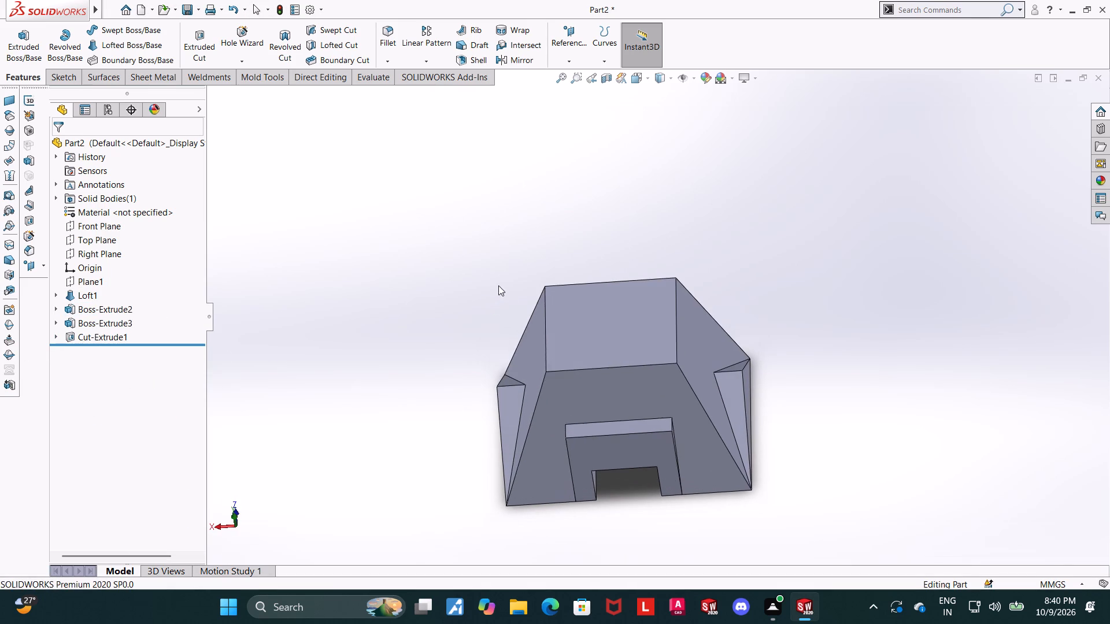
left_click(571, 68)
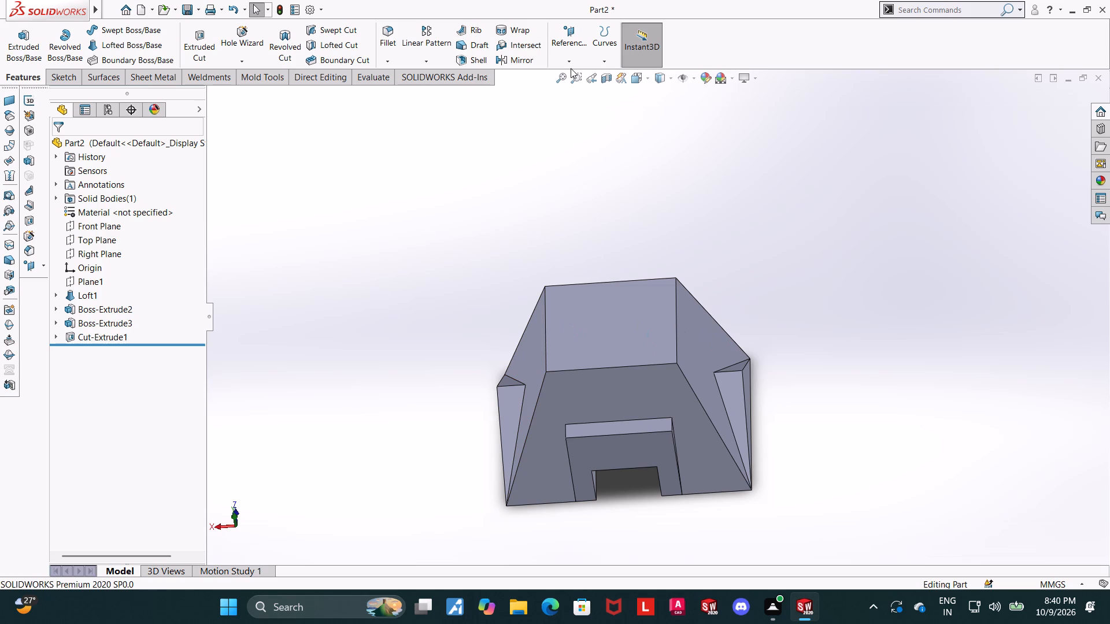
left_click(571, 59)
left_click(590, 79)
left_click(580, 329)
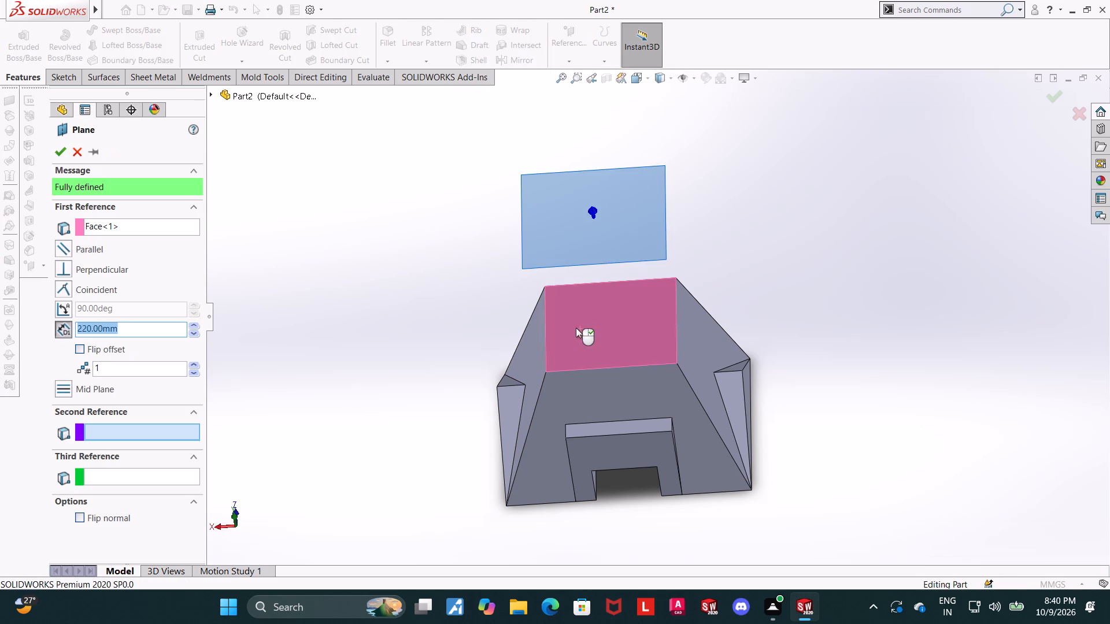
middle_click_drag(410, 312, 408, 237)
left_click_drag(158, 335, 0, 337)
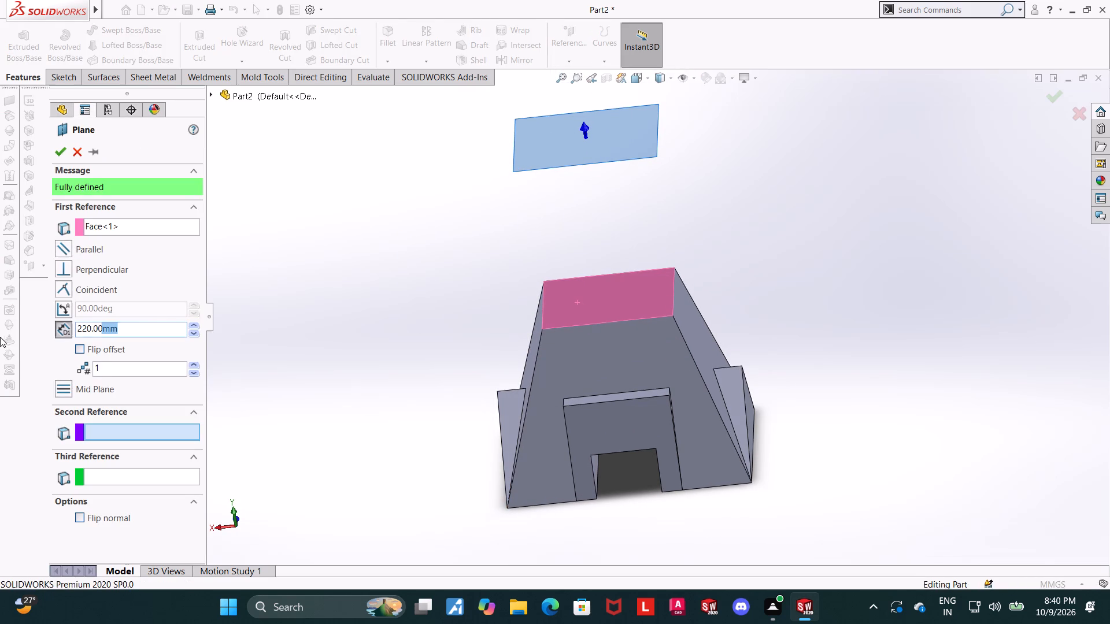
left_click_drag(0, 337, 0, 340)
type("25")
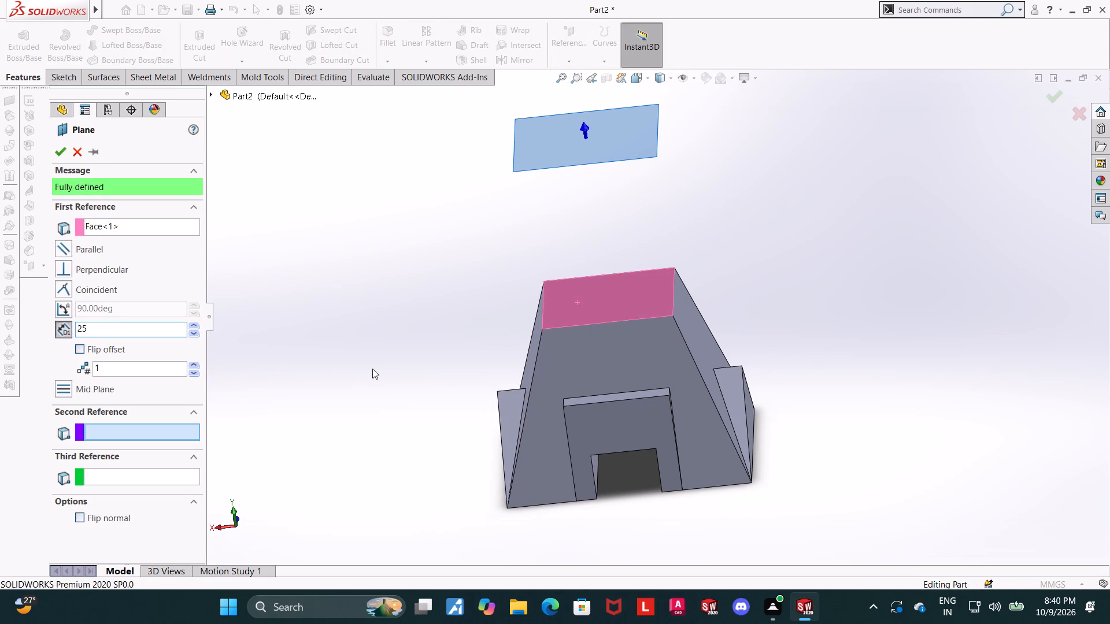
key("Return")
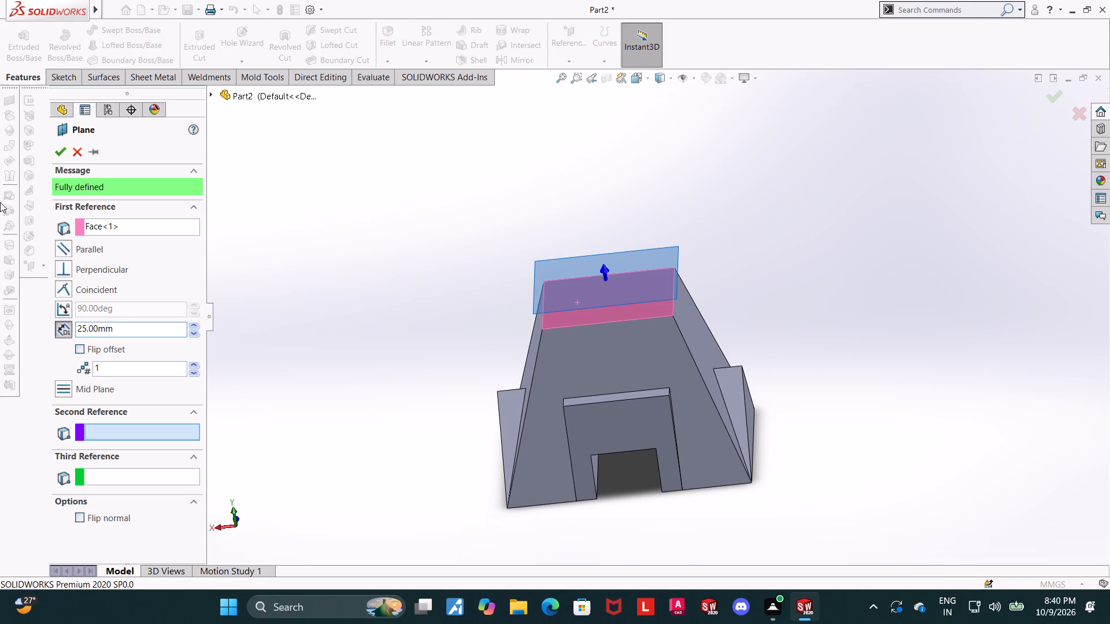
left_click(56, 153)
left_click(288, 220)
Start a sketch on the new offset plane and convert the four edges of the block's top face into it.
middle_click_drag(362, 226, 373, 284)
middle_click(368, 284)
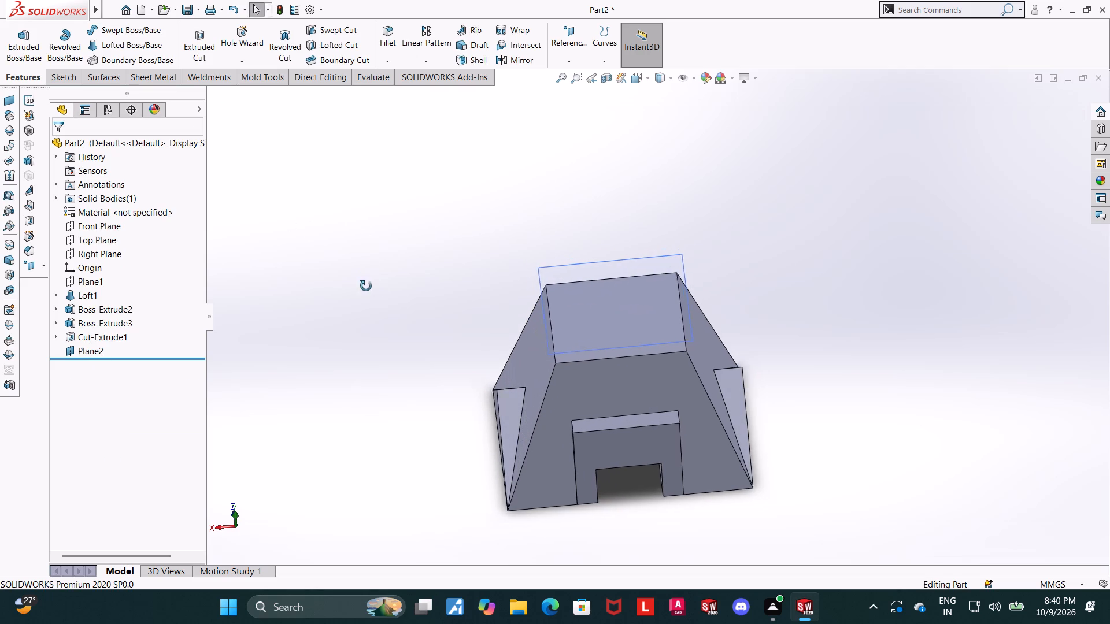
left_click(639, 77)
left_click(516, 299)
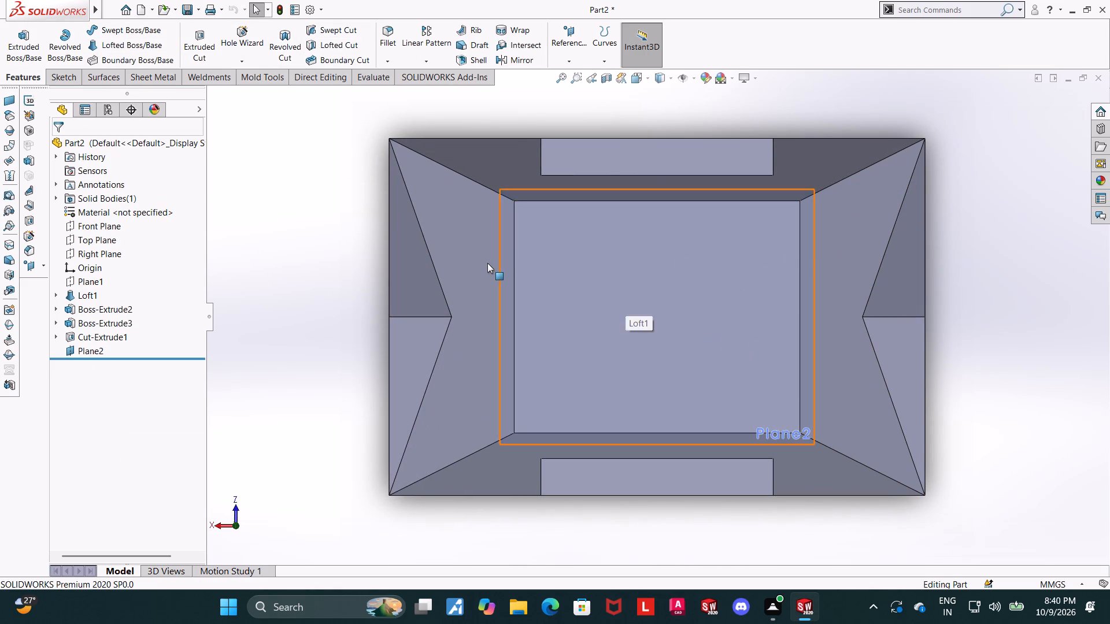
right_click(88, 350)
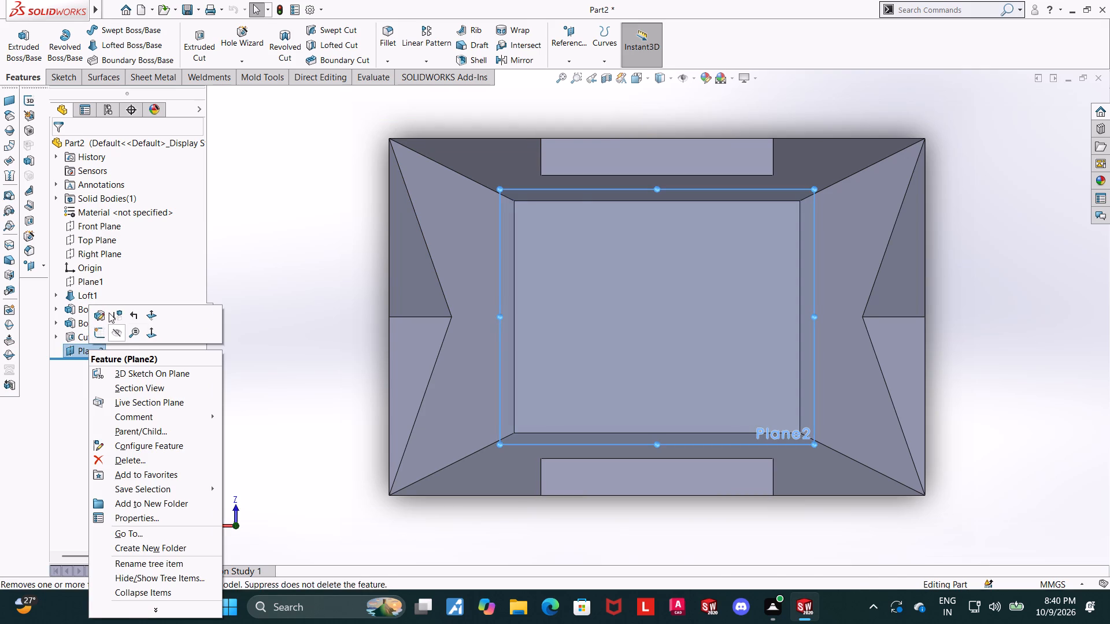
left_click(99, 332)
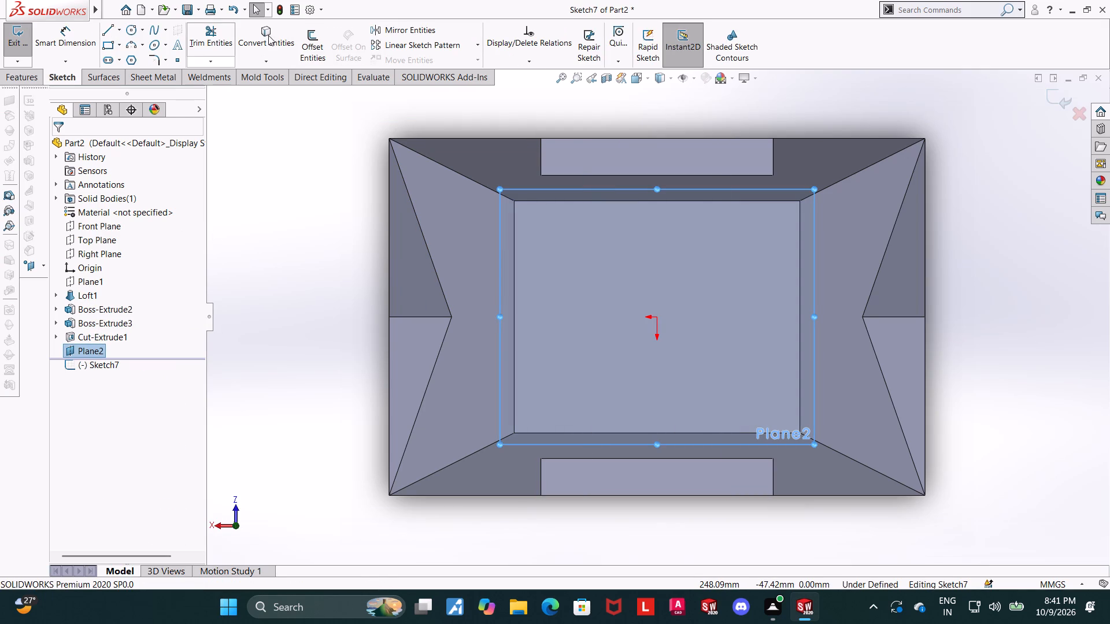
left_click(268, 35)
left_click(616, 202)
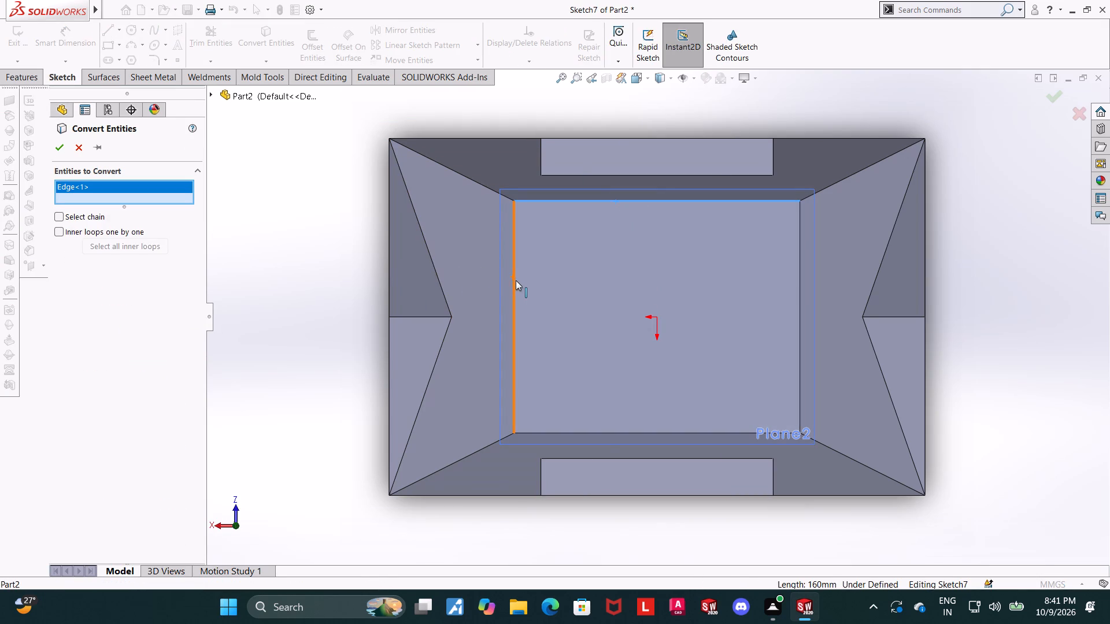
left_click(516, 280)
left_click(800, 303)
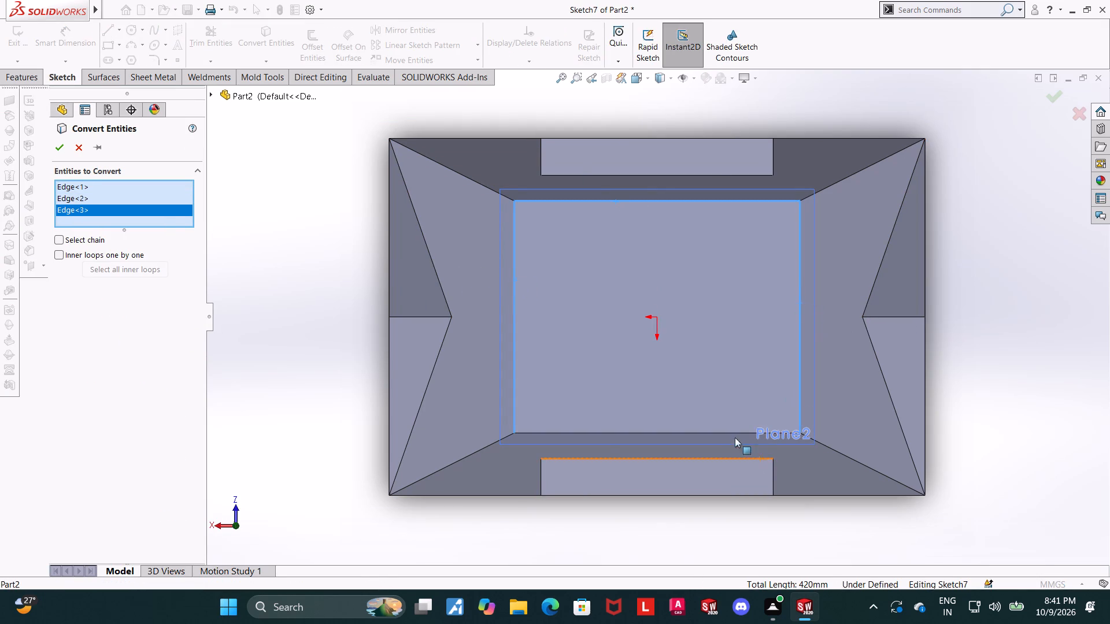
left_click(720, 432)
left_click(57, 152)
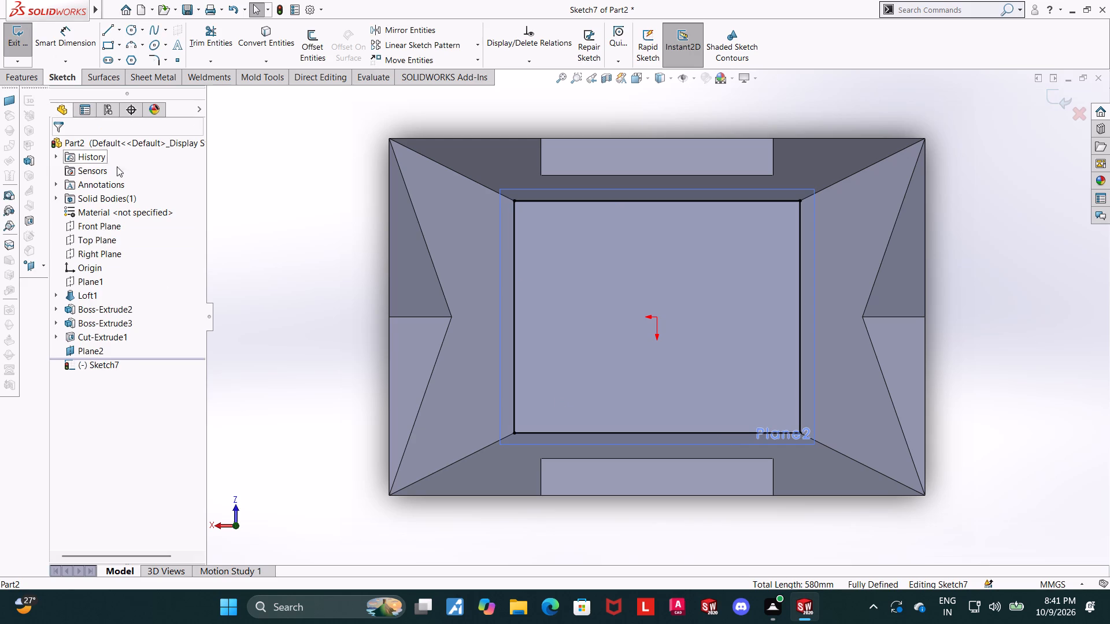
Draw a horizontal line about 46.5 mm long and a vertical line about 33 mm long, enclosing a rectangle in the outline's upper-left corner.
left_click(110, 31)
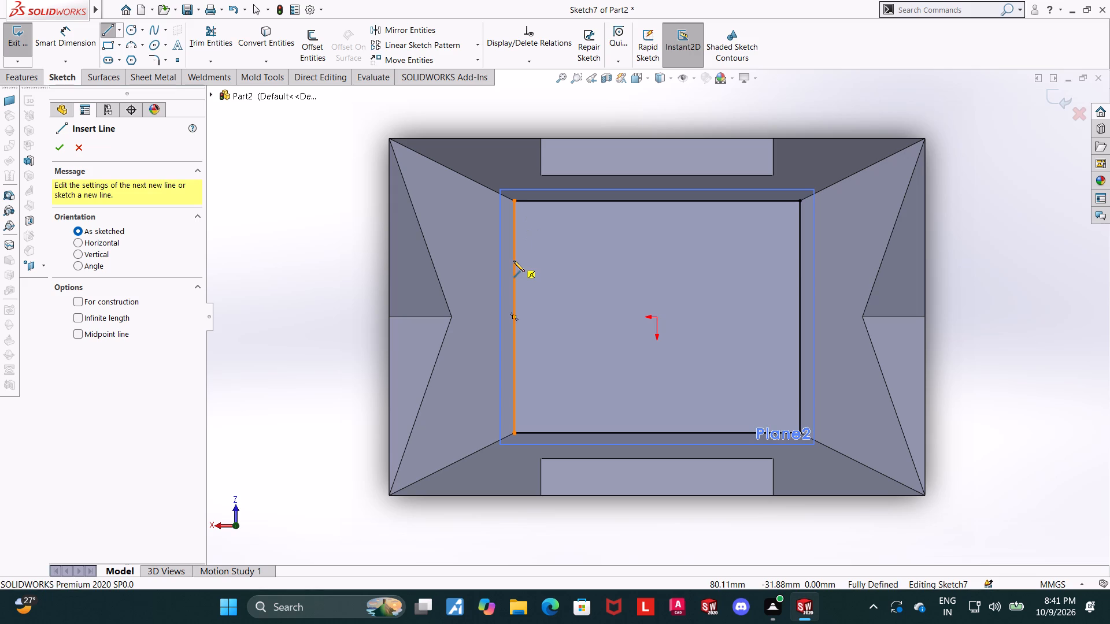
left_click(513, 261)
left_click(597, 261)
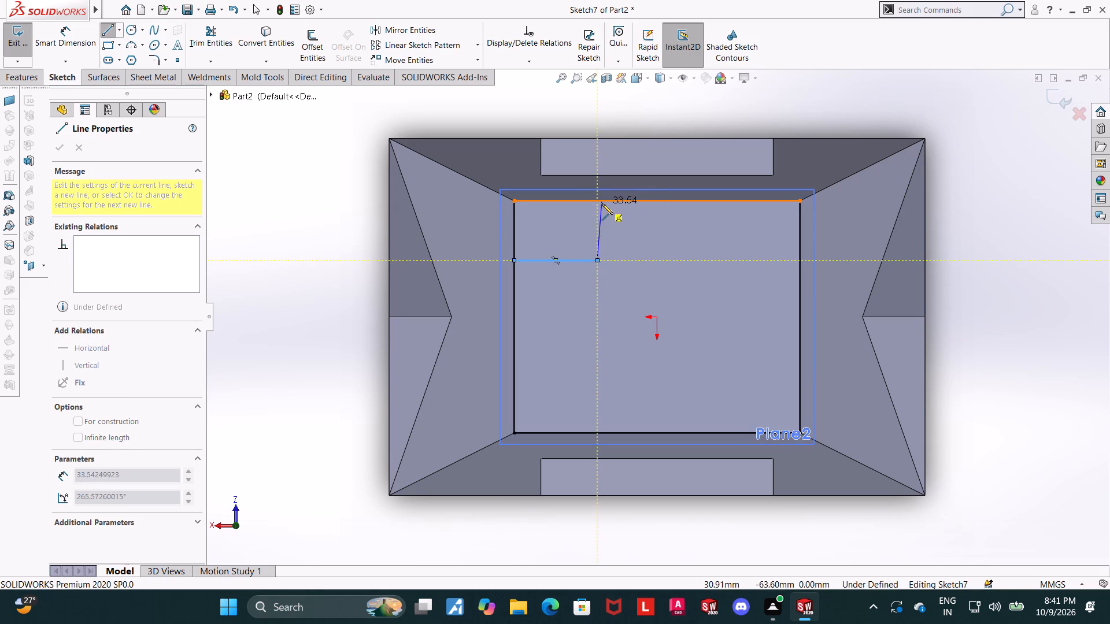
left_click(596, 199)
key("Escape")
key("Escape")
Dimension the corner rectangle's horizontal line to 55 mm.
left_click(53, 27)
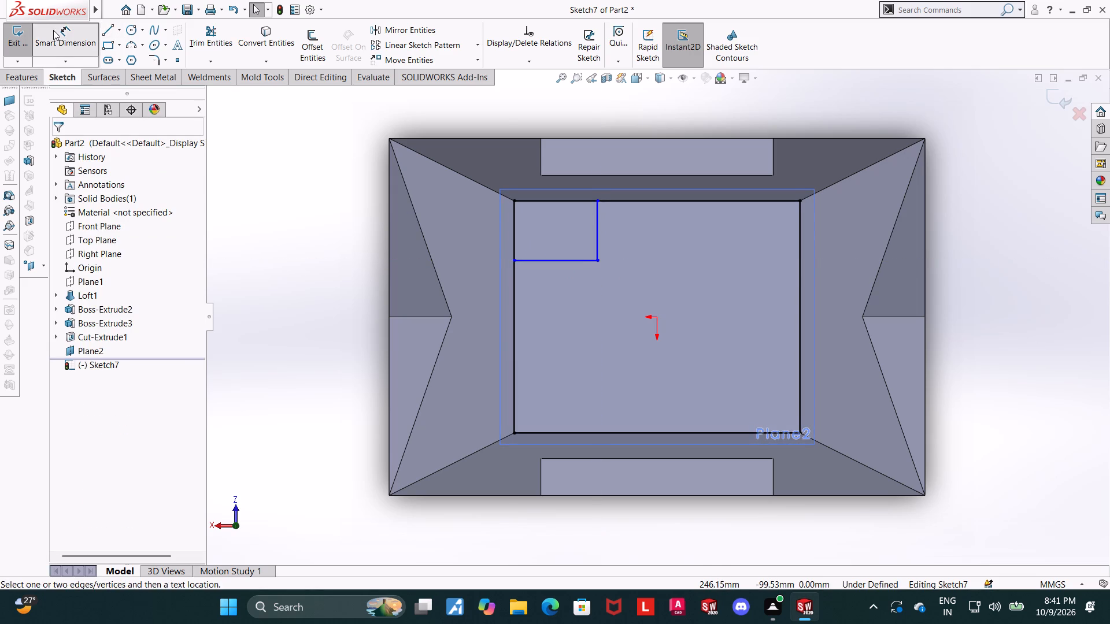
left_click(537, 261)
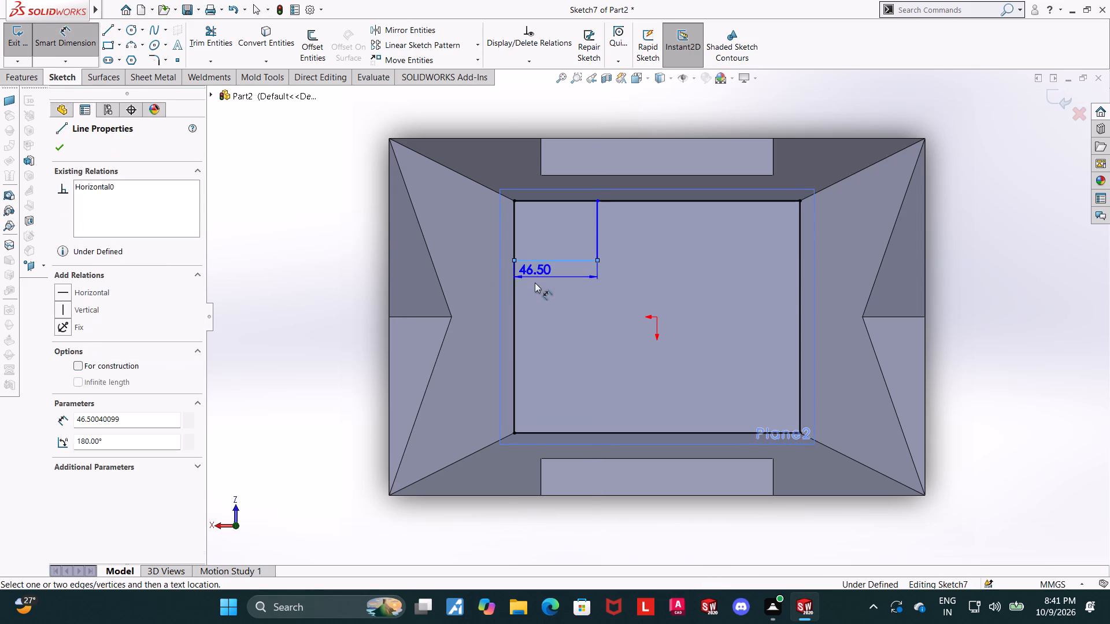
left_click(535, 287)
type("55")
key("Return")
key("Escape")
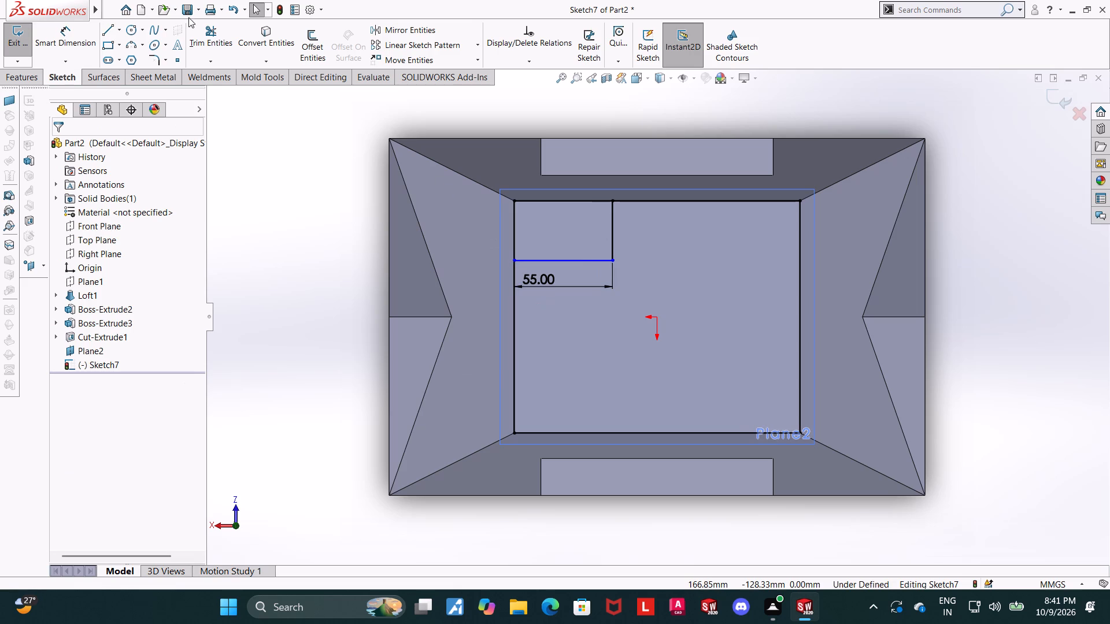
Dimension the corner rectangle's vertical line to 30 mm.
left_click(68, 38)
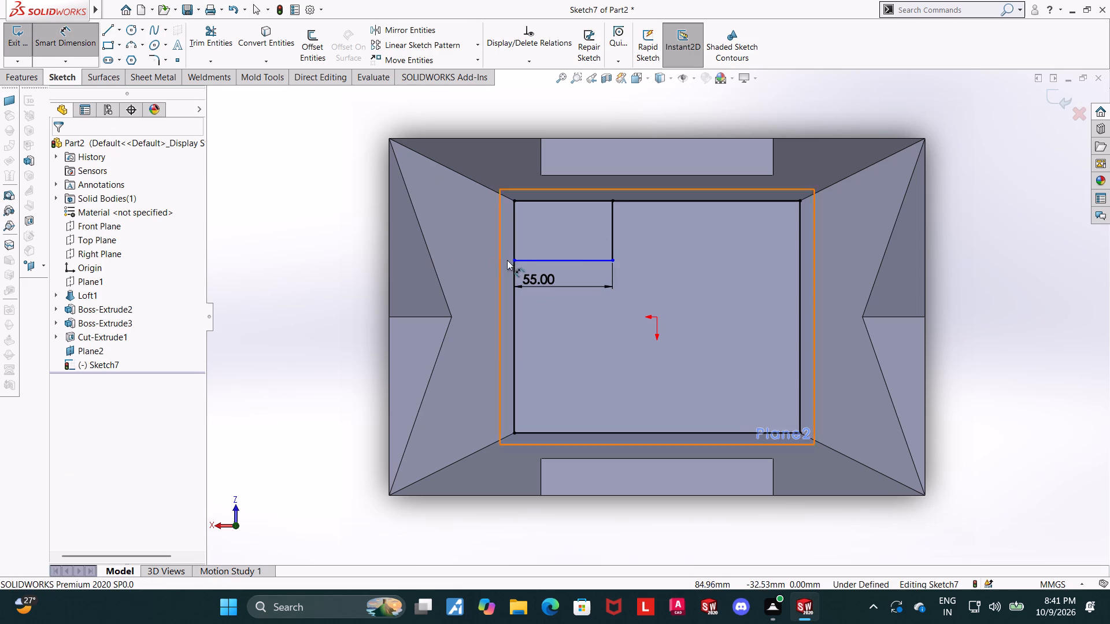
left_click(615, 231)
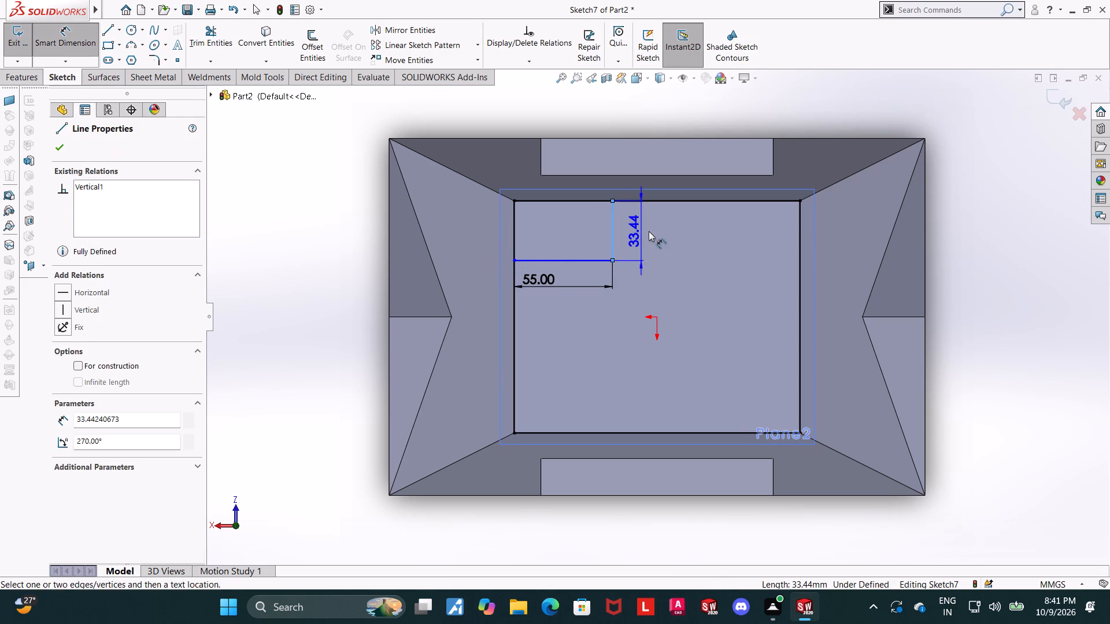
left_click(649, 231)
type("30")
key("Return")
key("Escape")
key("Escape")
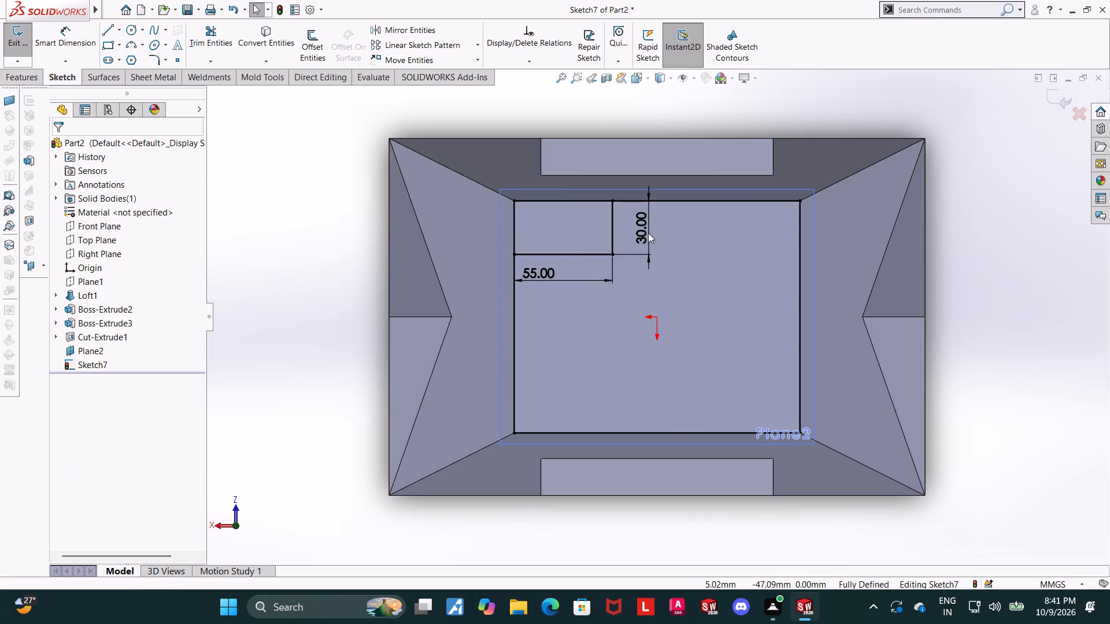
Draw a horizontal centerline about 33.5 mm long and a vertical centerline about 38 mm long, both starting at the sketch origin.
left_click(123, 30)
left_click(117, 55)
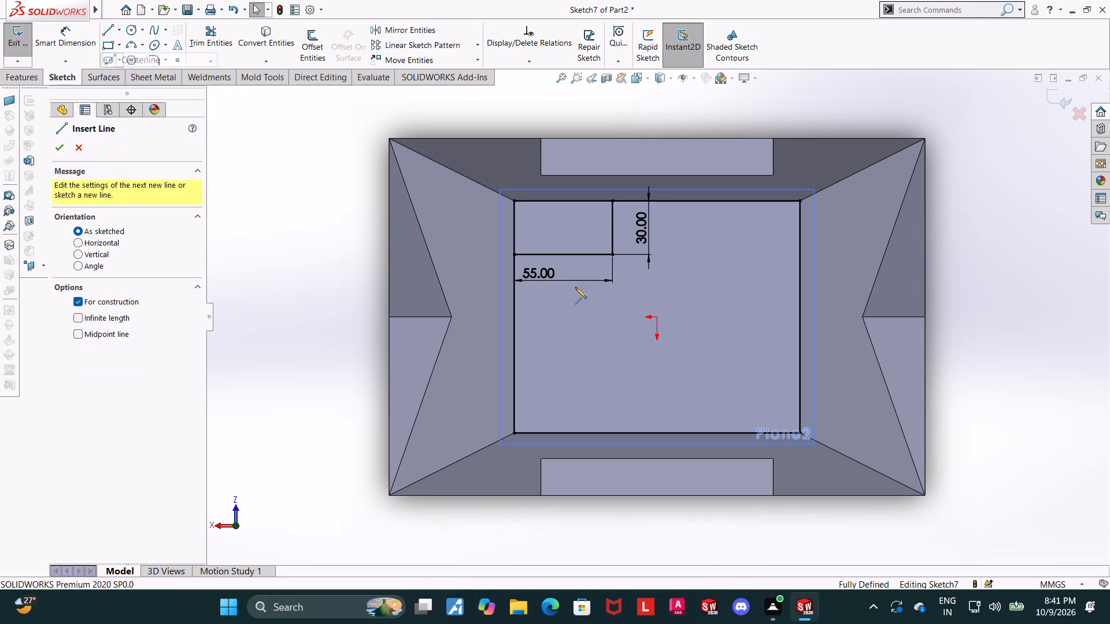
left_click(657, 318)
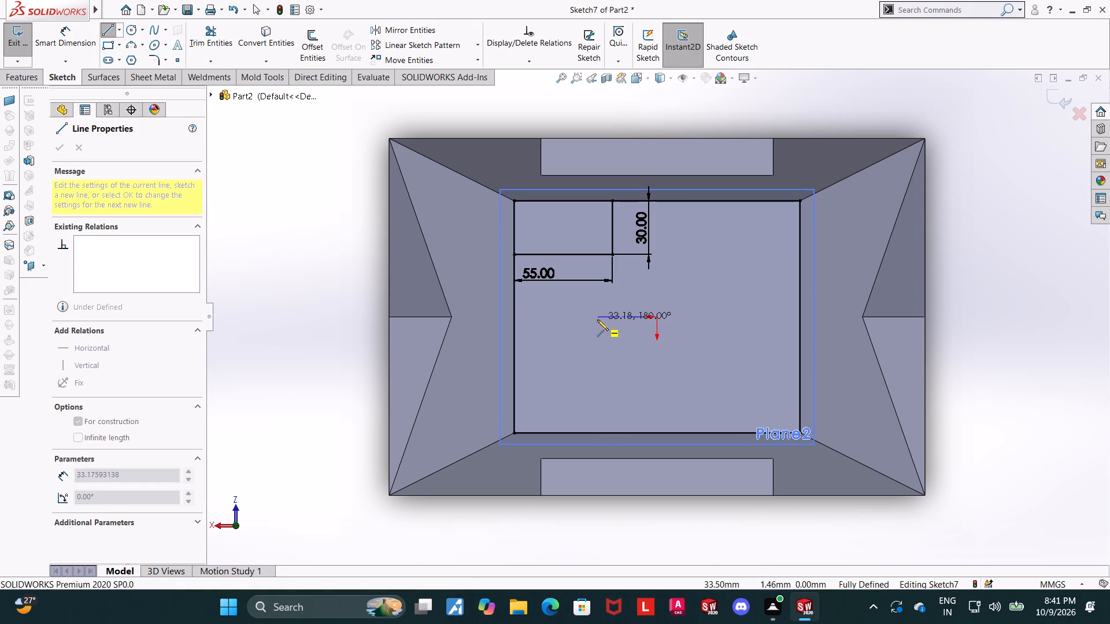
left_click(597, 320)
key("Escape")
key("Escape")
left_click(118, 26)
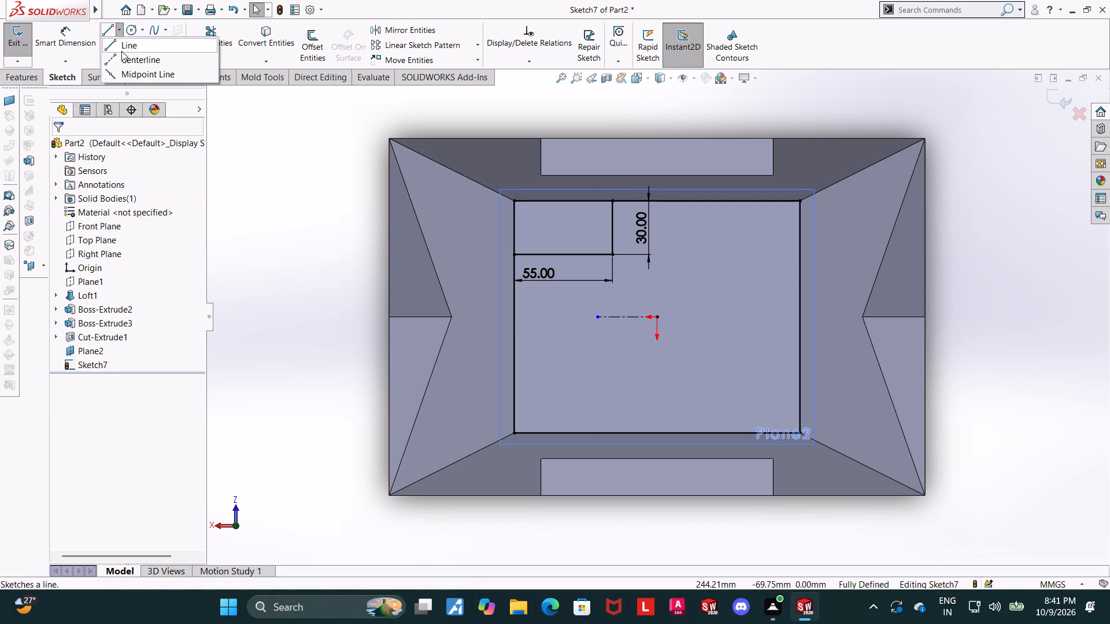
left_click(123, 56)
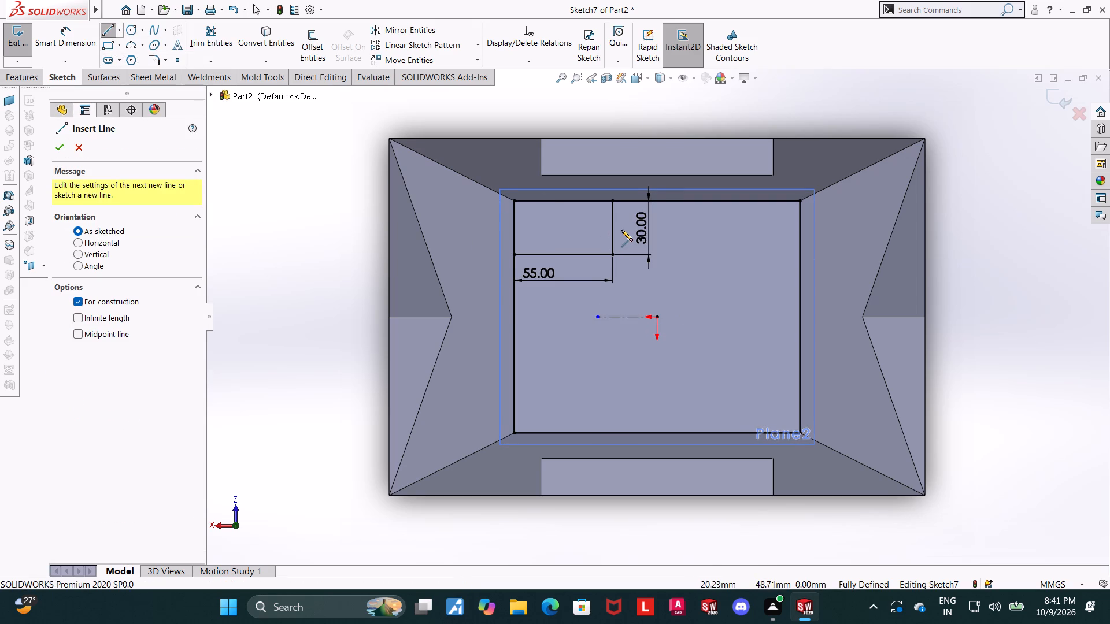
left_click(656, 317)
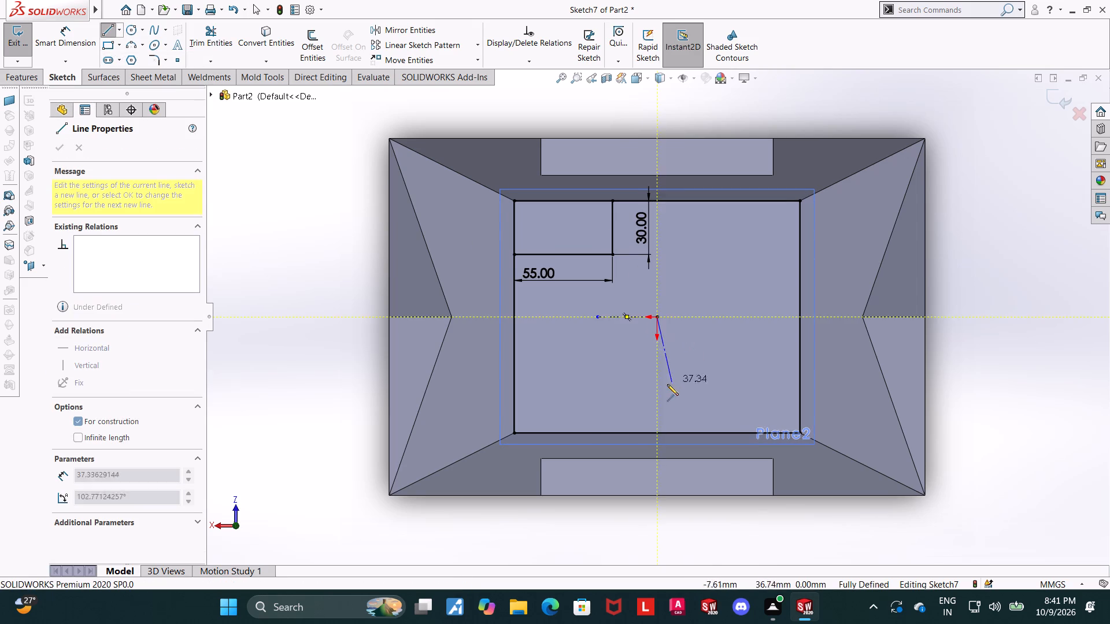
left_click(654, 384)
key("Escape")
key("Escape")
key("Escape")
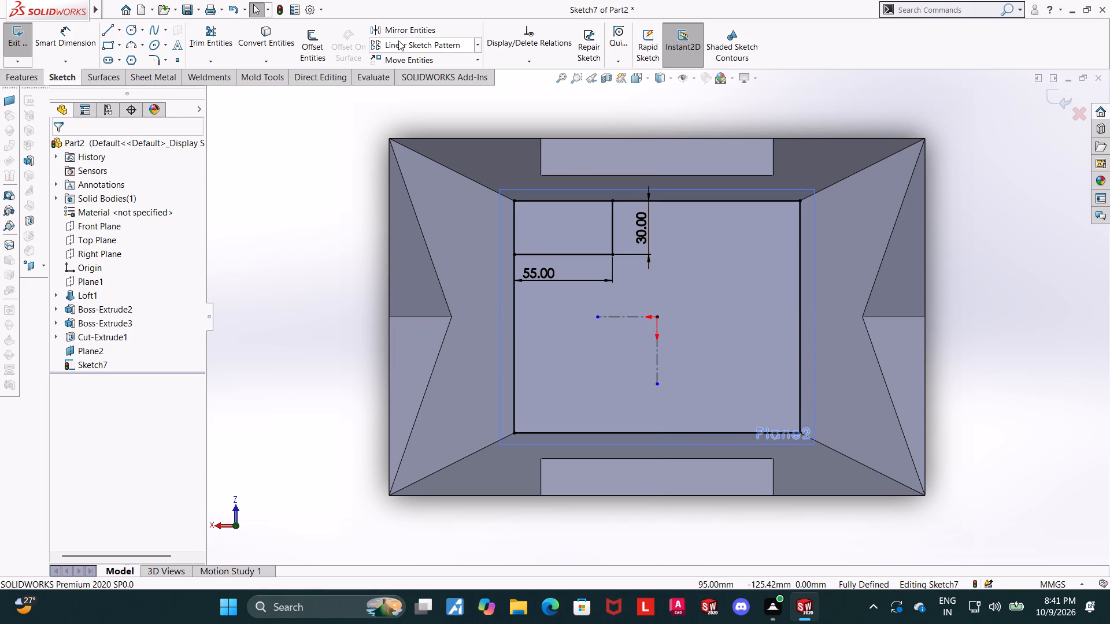
Mirror the corner rectangle's two dimensioned lines about the horizontal centerline, keeping the originals.
left_click(397, 34)
left_click(568, 254)
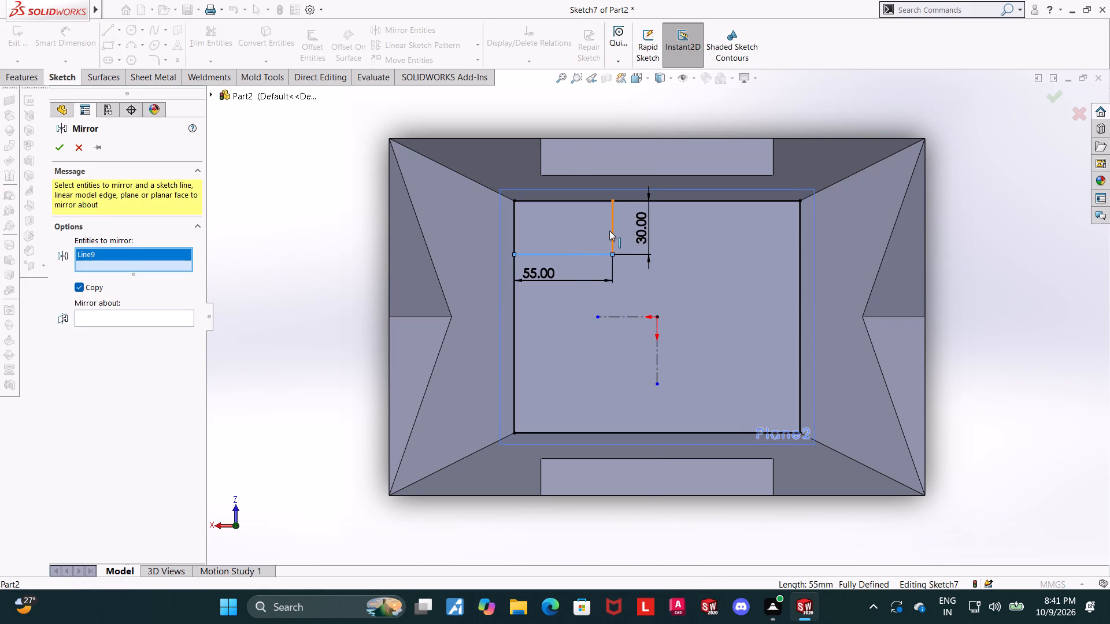
left_click(609, 231)
left_click(151, 326)
left_click(630, 318)
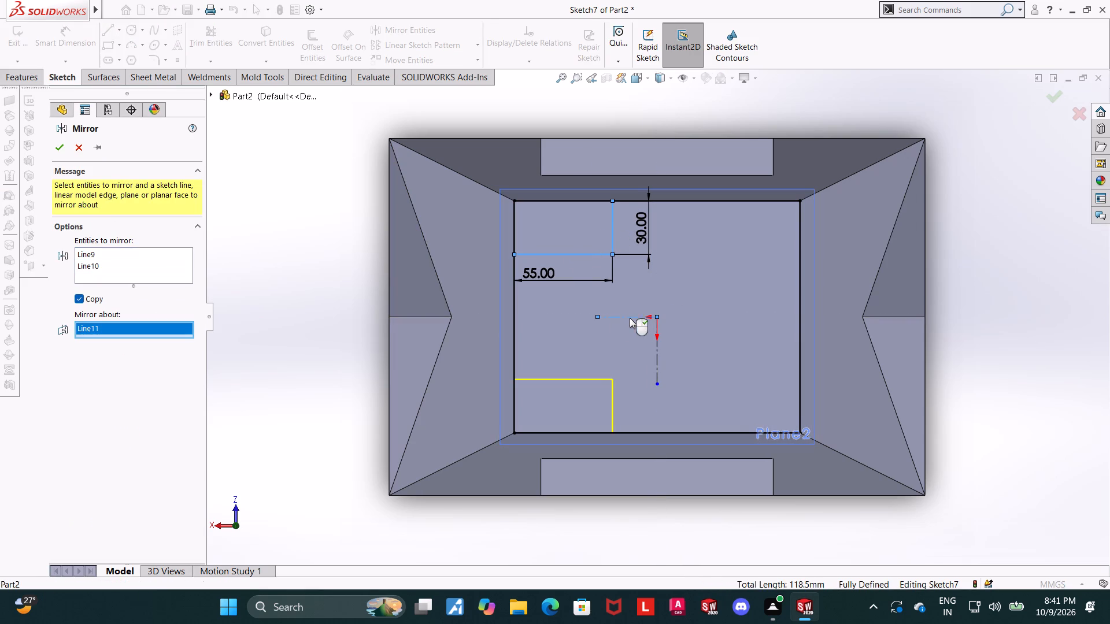
left_click(54, 152)
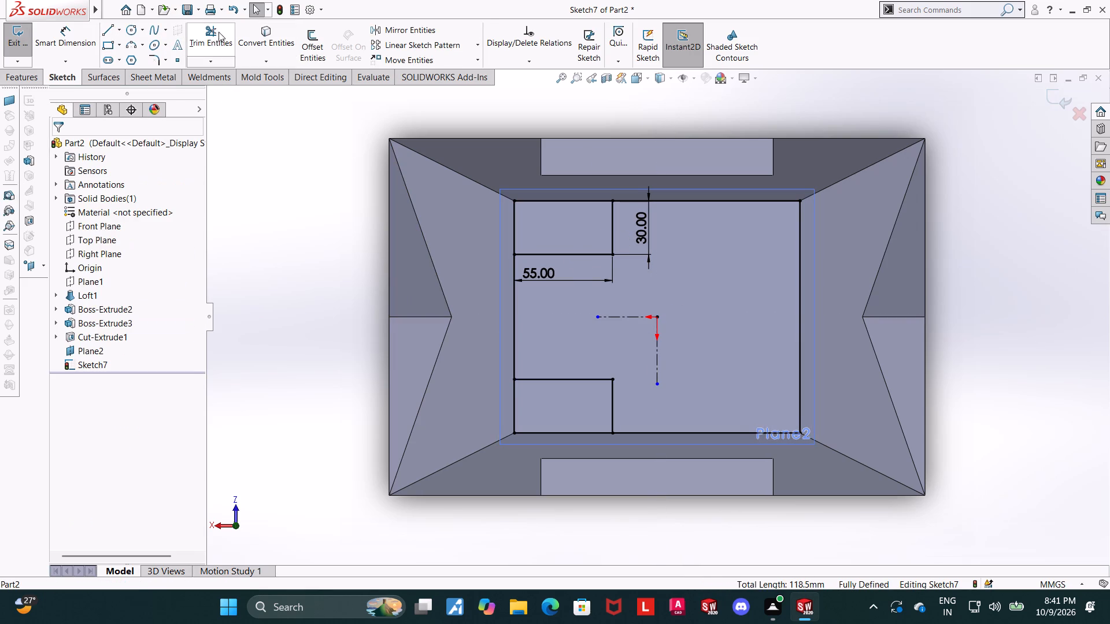
Mirror the two lines of both corner rectangles about the vertical centerline to form the remaining two corners.
left_click(432, 32)
left_click(582, 251)
left_click(611, 240)
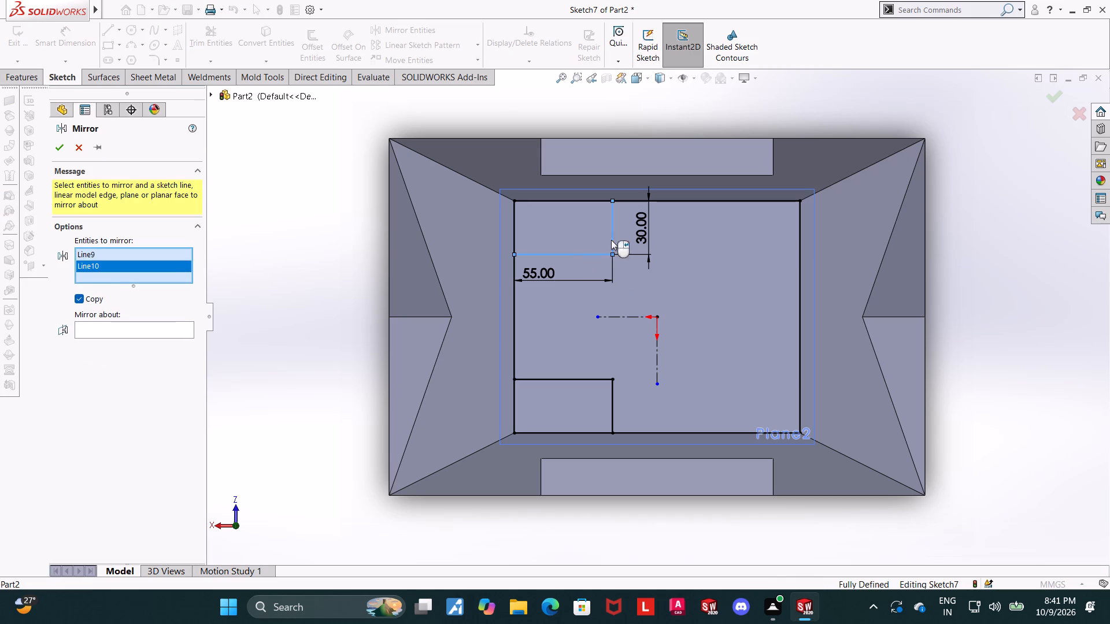
left_click(564, 381)
left_click(611, 402)
left_click(156, 347)
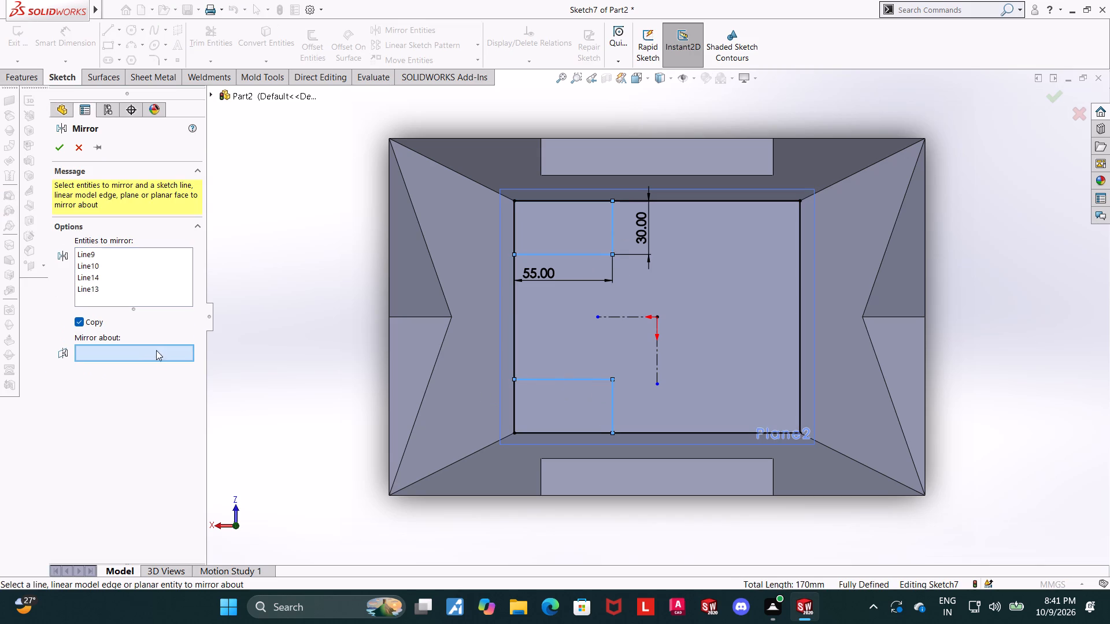
left_click(654, 361)
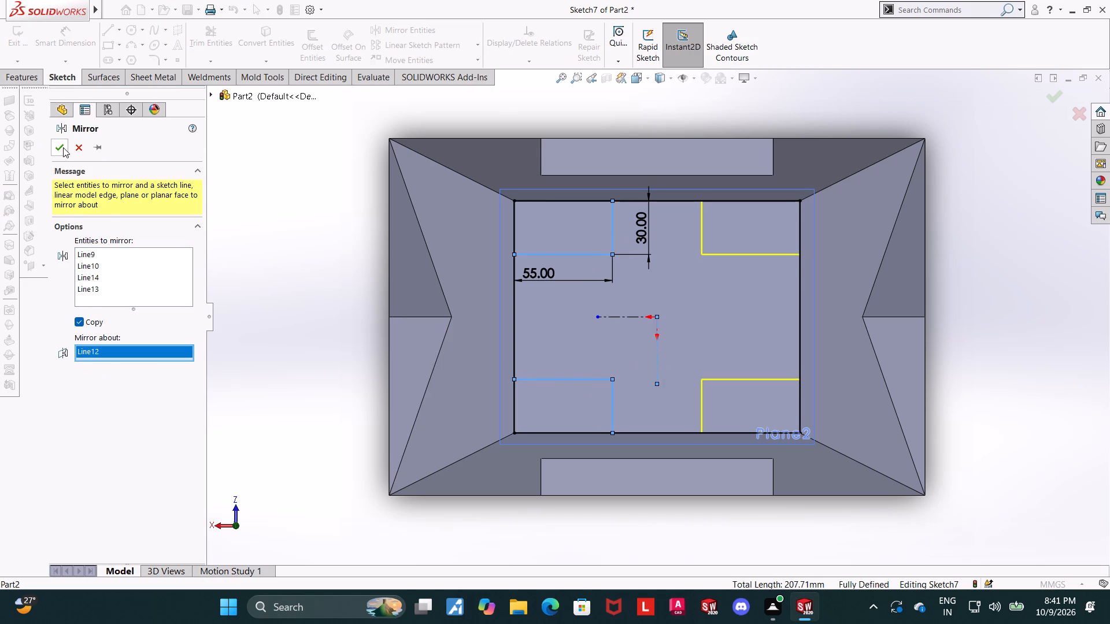
left_click(66, 147)
key("Escape")
Trim away the outline's four middle segments between the corners, leaving four separate corner rectangles, and exit the sketch.
left_click(213, 38)
left_click_drag(662, 221, 667, 164)
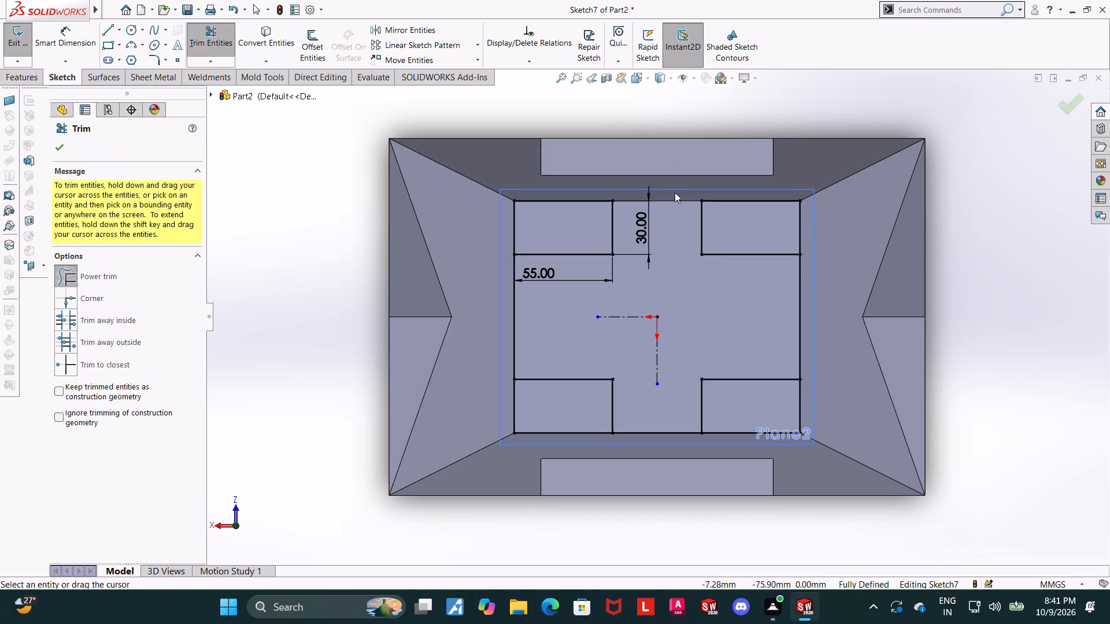
left_click_drag(752, 320, 917, 328)
left_click_drag(546, 322, 497, 316)
left_click_drag(664, 417, 652, 453)
middle_click_drag(786, 399, 795, 191)
scroll(791, 199, "up", 3)
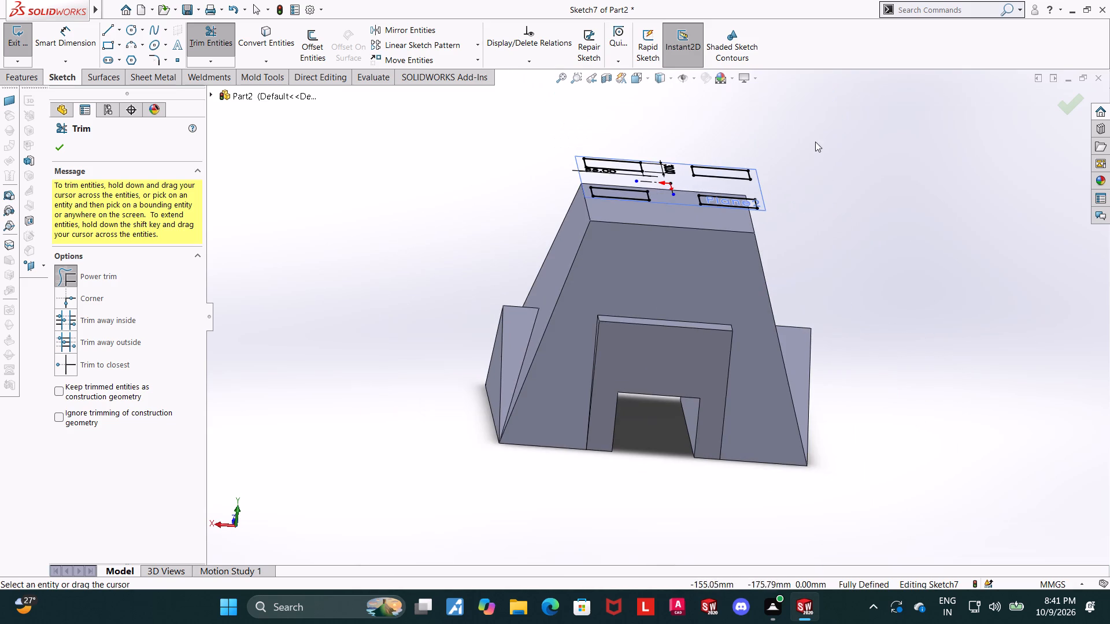
middle_click_drag(817, 148, 816, 190)
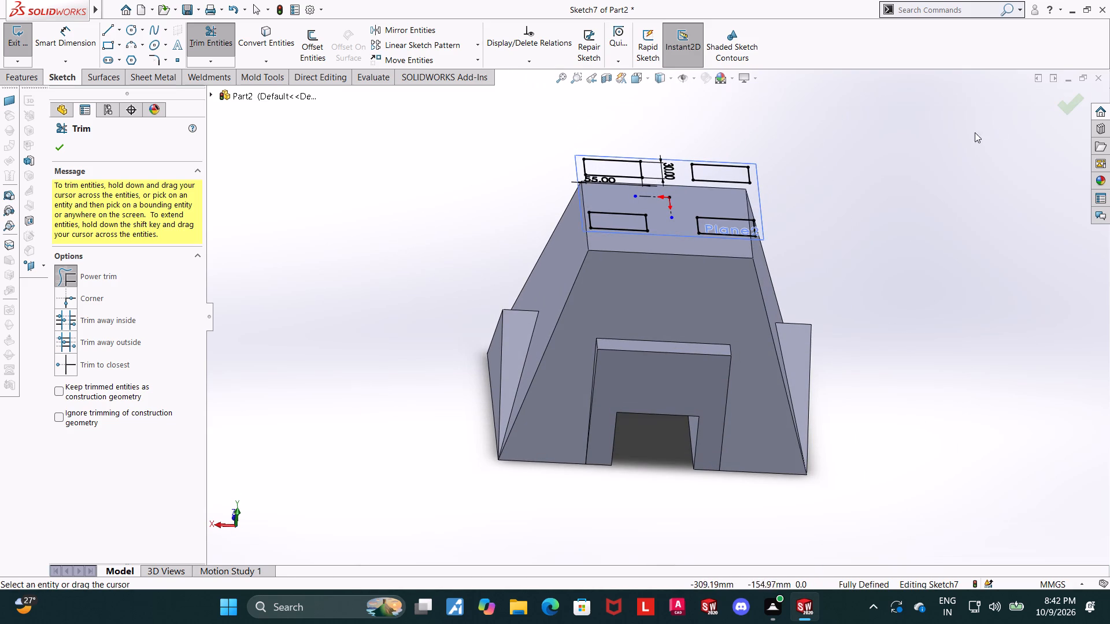
middle_click_drag(912, 157, 903, 186)
left_click(1072, 115)
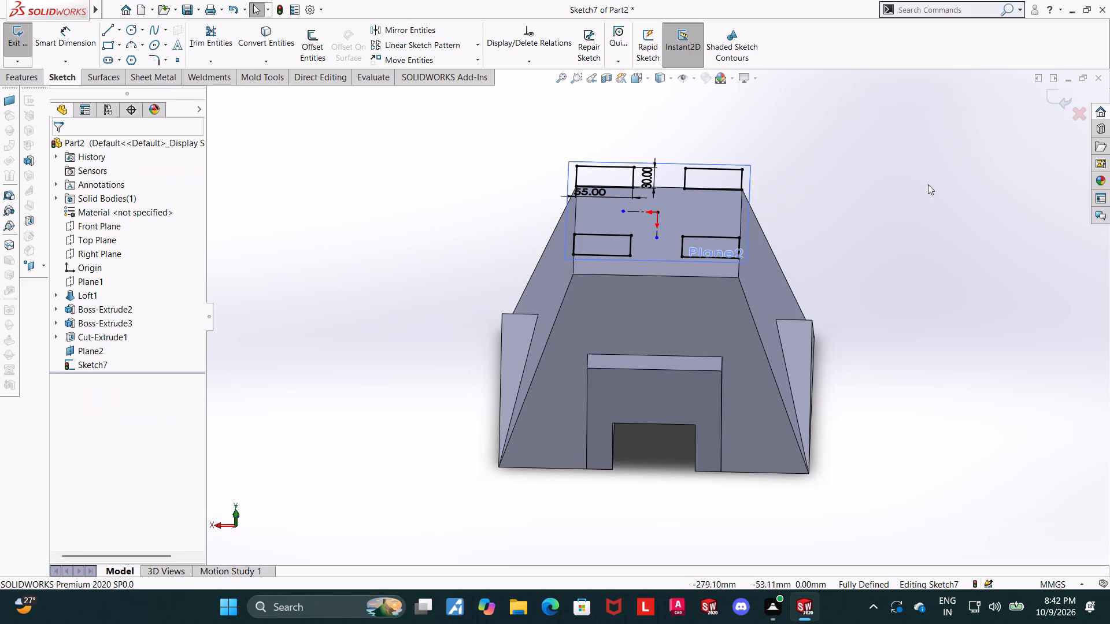
scroll(904, 209, "up", 1)
middle_click_drag(903, 210, 906, 152)
scroll(745, 155, "down", 3)
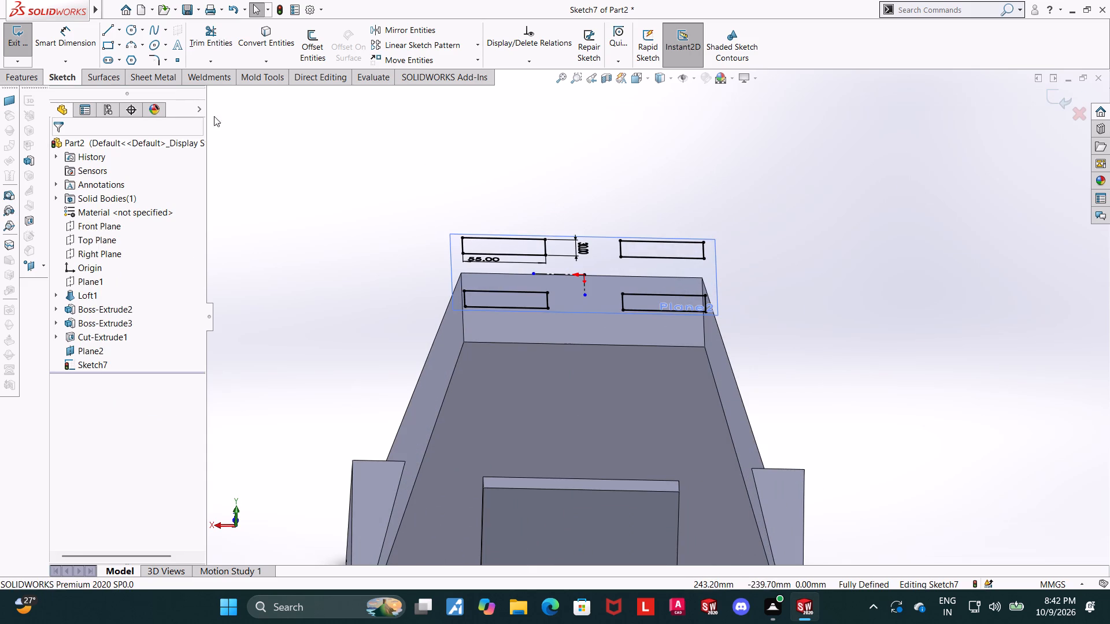
left_click(1054, 91)
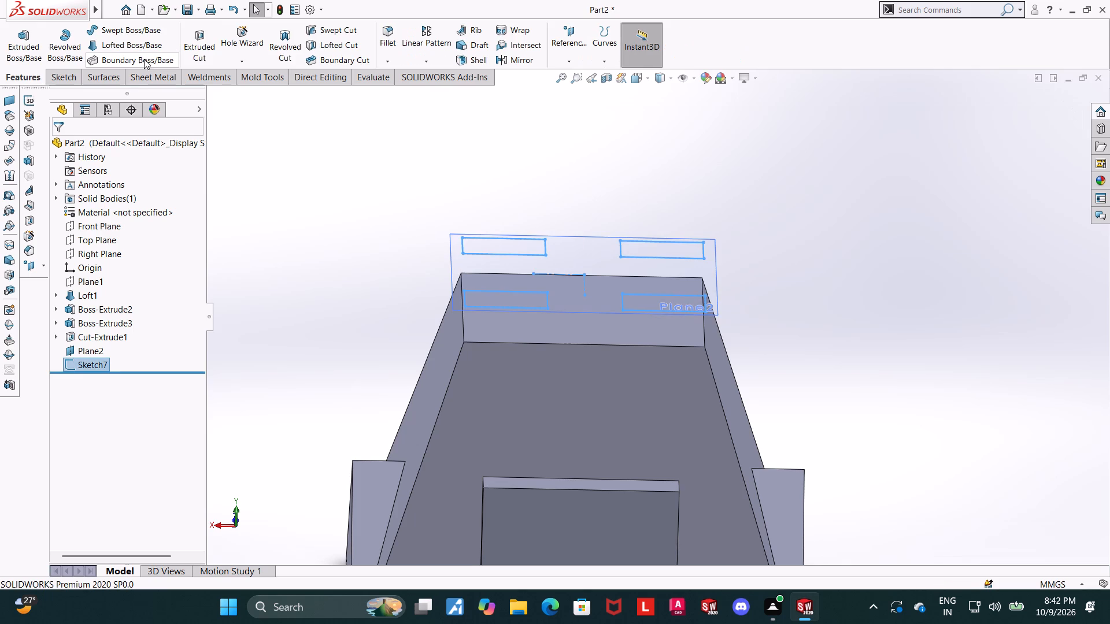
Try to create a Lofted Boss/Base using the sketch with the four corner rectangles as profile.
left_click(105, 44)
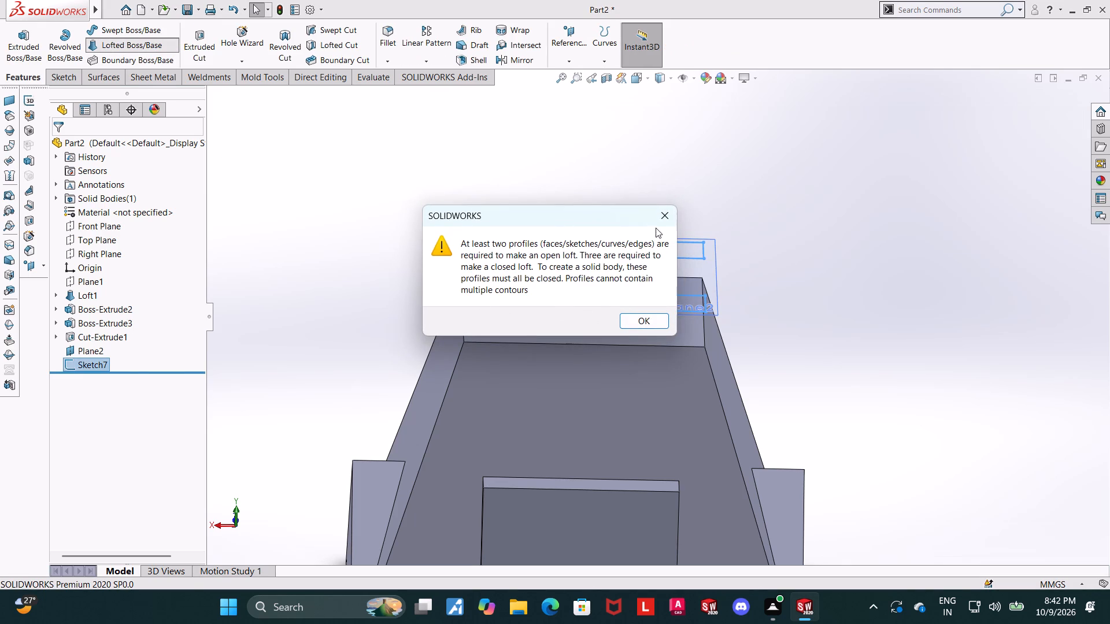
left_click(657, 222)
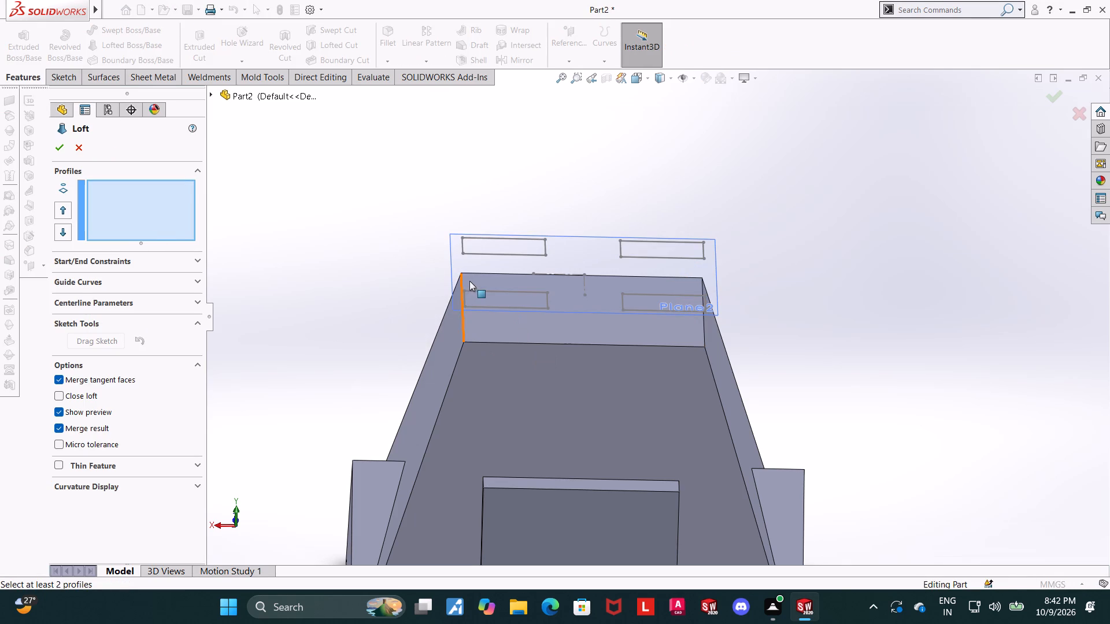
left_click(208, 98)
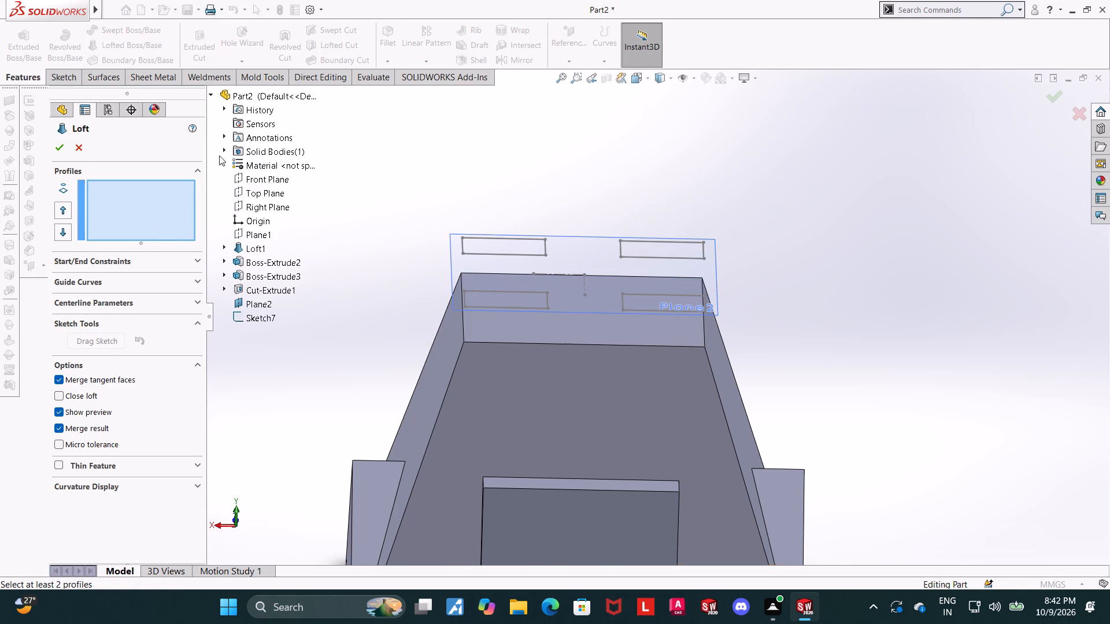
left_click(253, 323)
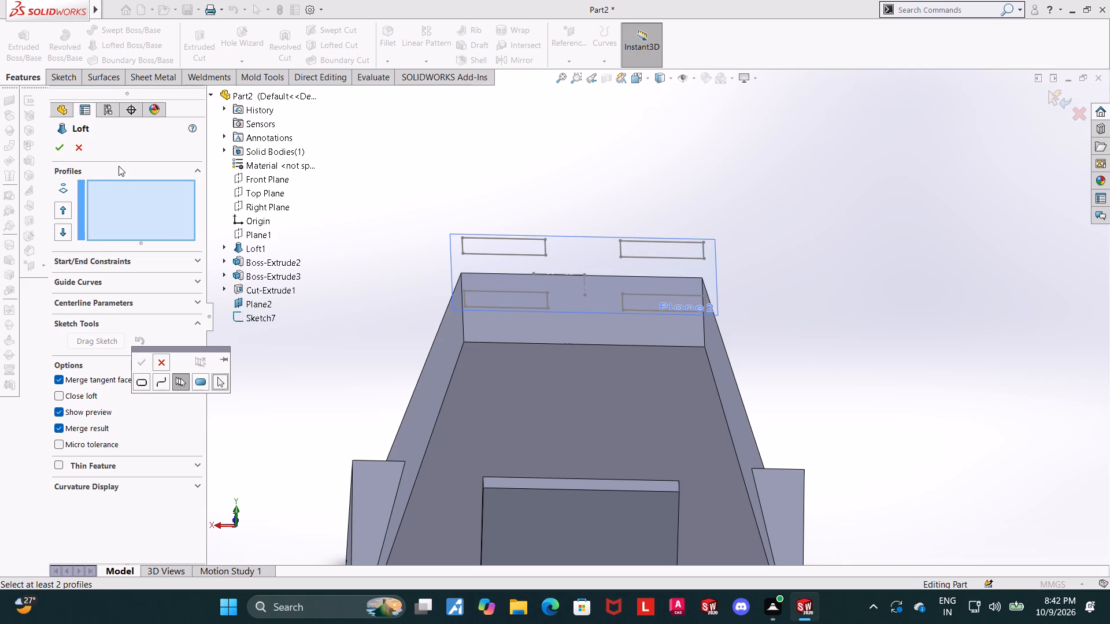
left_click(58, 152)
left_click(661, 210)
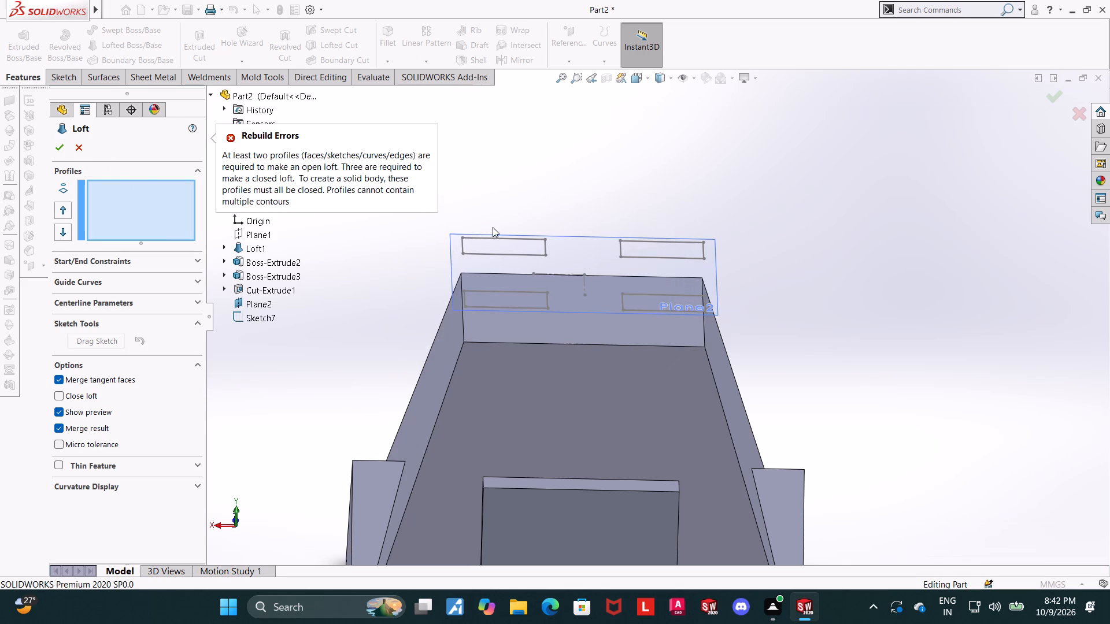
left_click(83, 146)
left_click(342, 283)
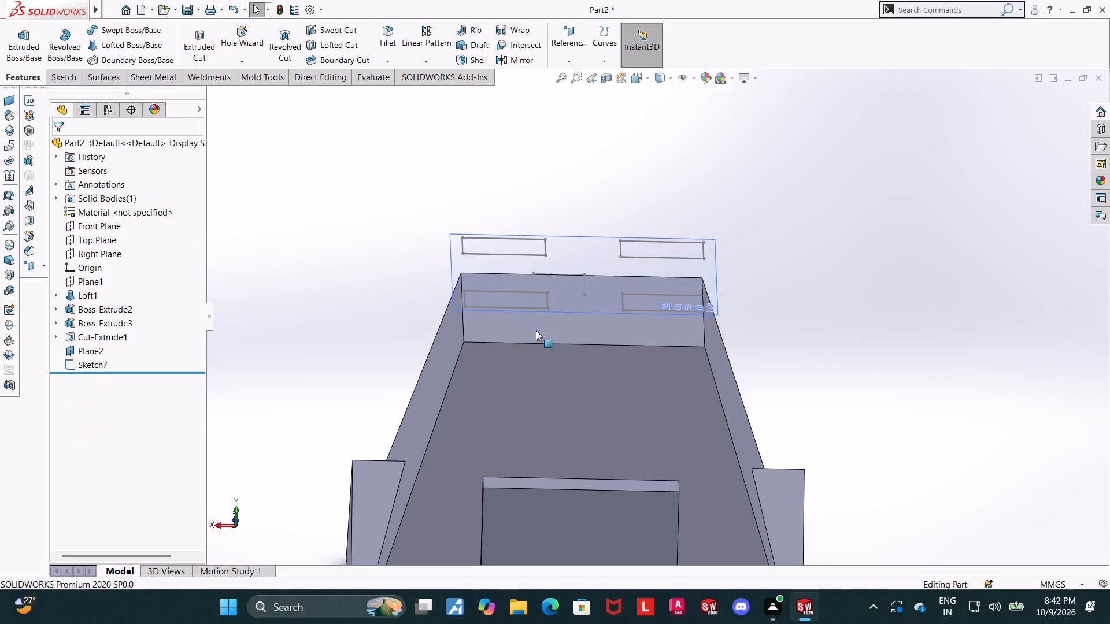
Start a new sketch on the block's top face and view it face-on.
left_click(536, 330)
left_click(591, 299)
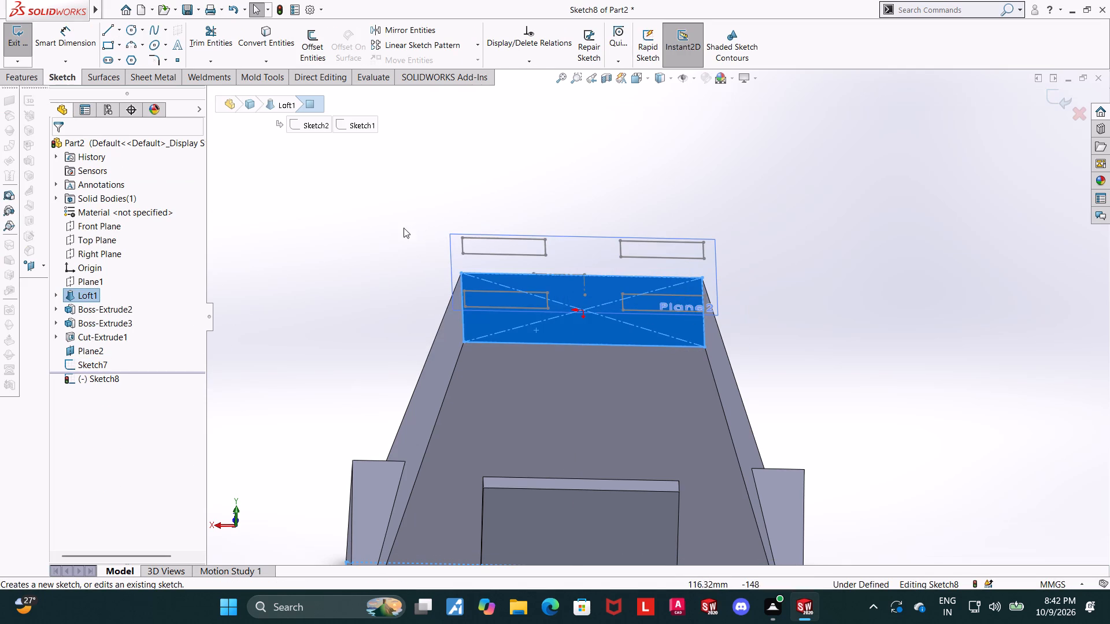
middle_click_drag(358, 200, 354, 290)
left_click(116, 378)
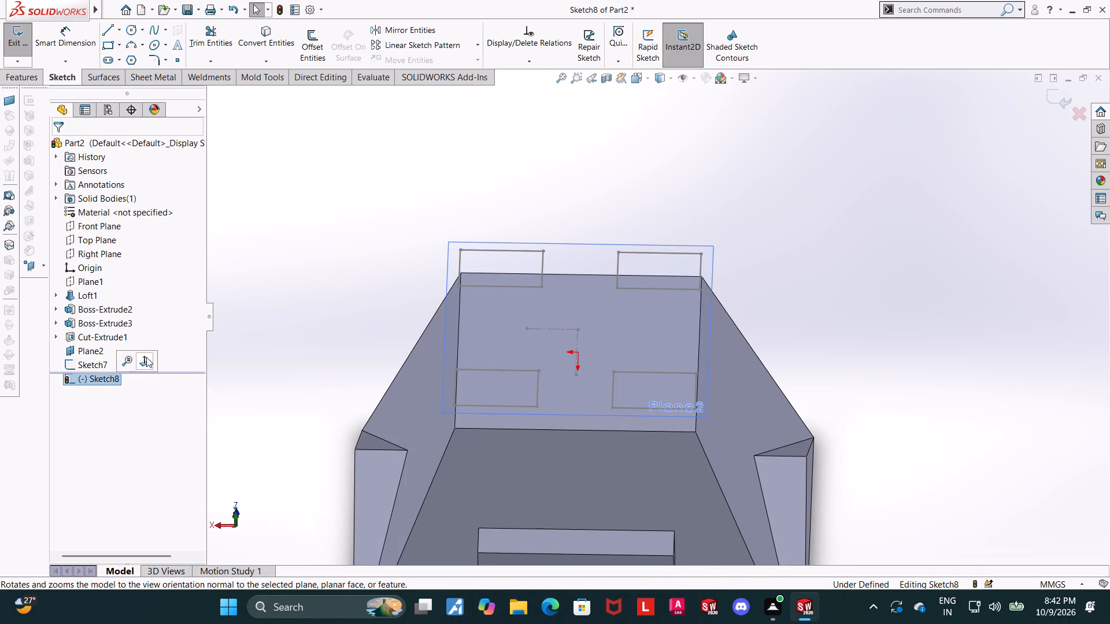
left_click(145, 358)
left_click(243, 187)
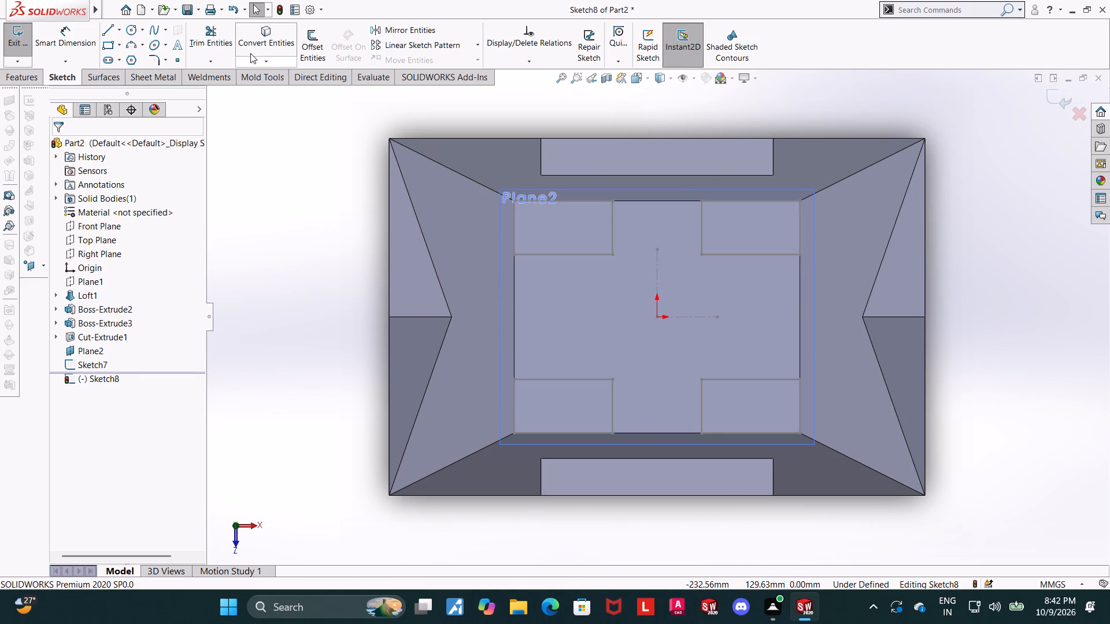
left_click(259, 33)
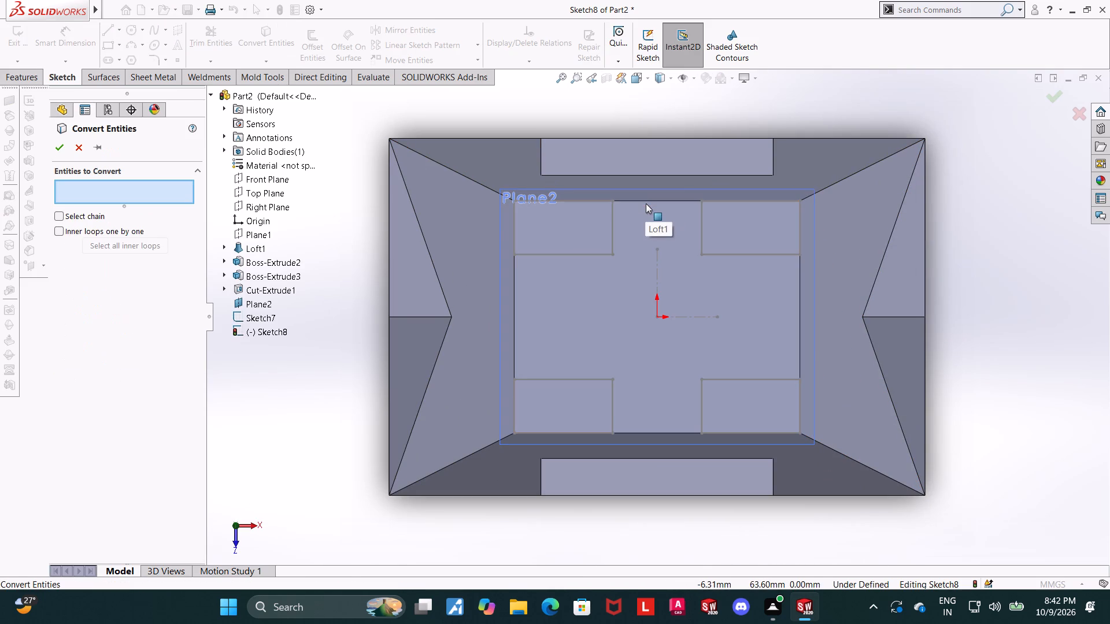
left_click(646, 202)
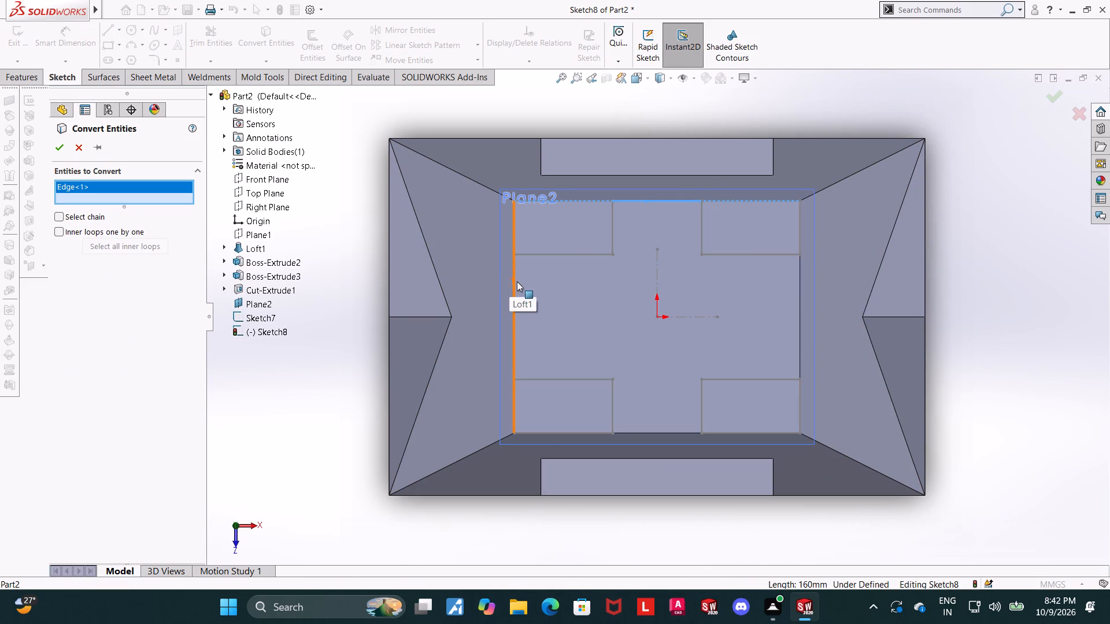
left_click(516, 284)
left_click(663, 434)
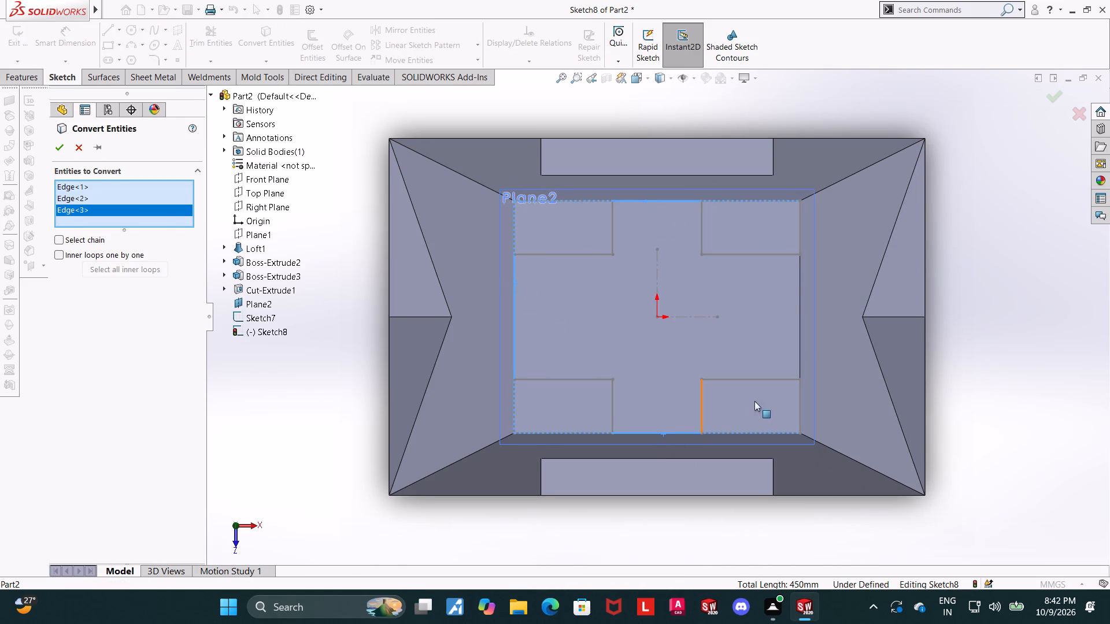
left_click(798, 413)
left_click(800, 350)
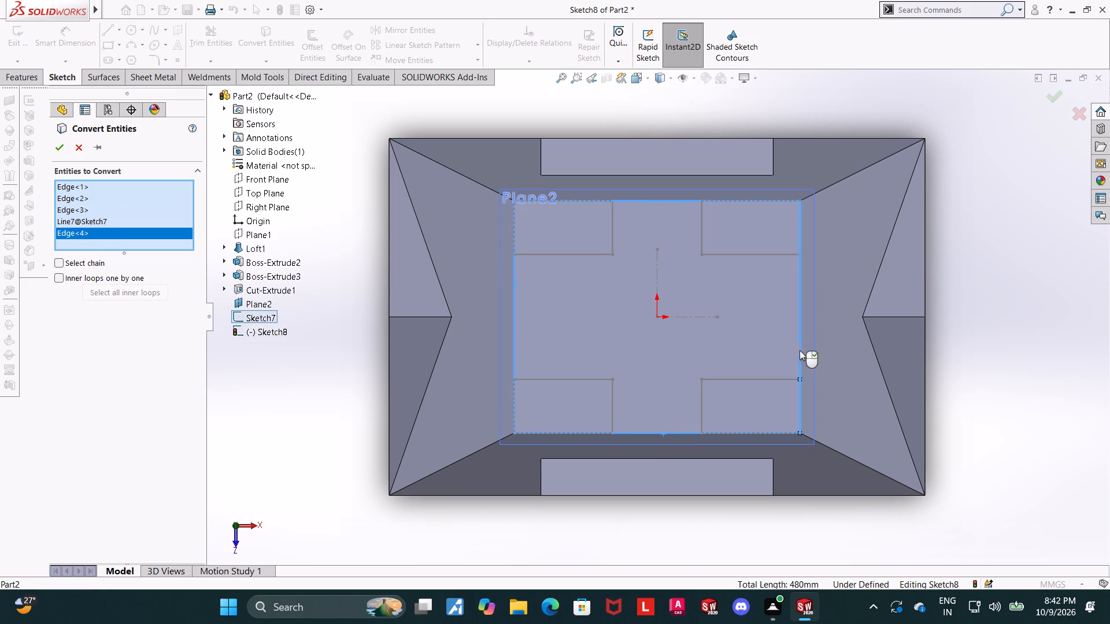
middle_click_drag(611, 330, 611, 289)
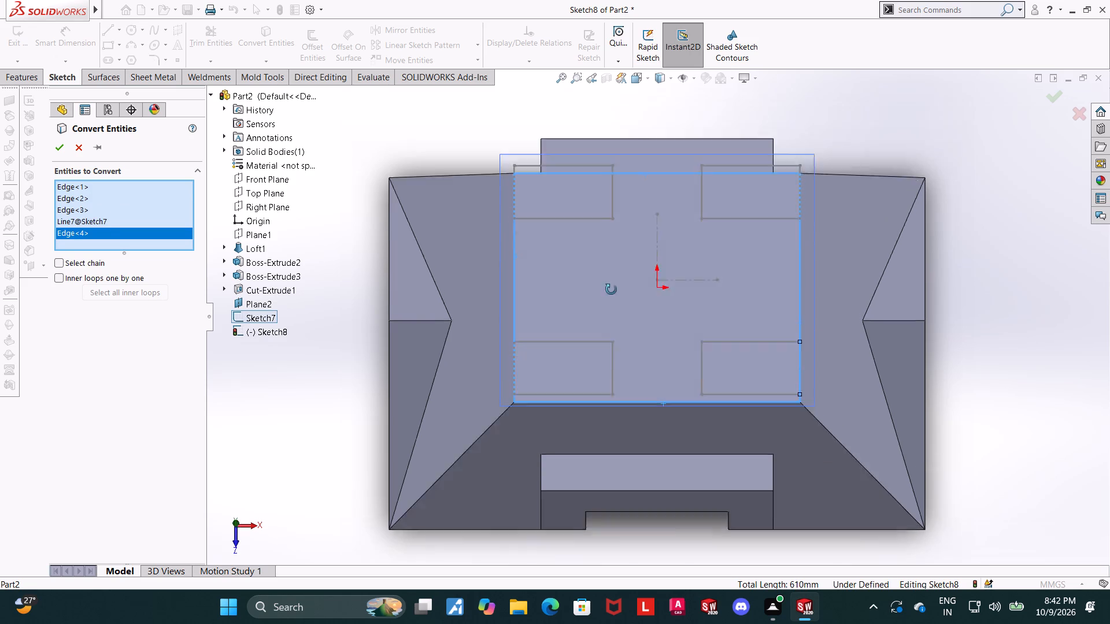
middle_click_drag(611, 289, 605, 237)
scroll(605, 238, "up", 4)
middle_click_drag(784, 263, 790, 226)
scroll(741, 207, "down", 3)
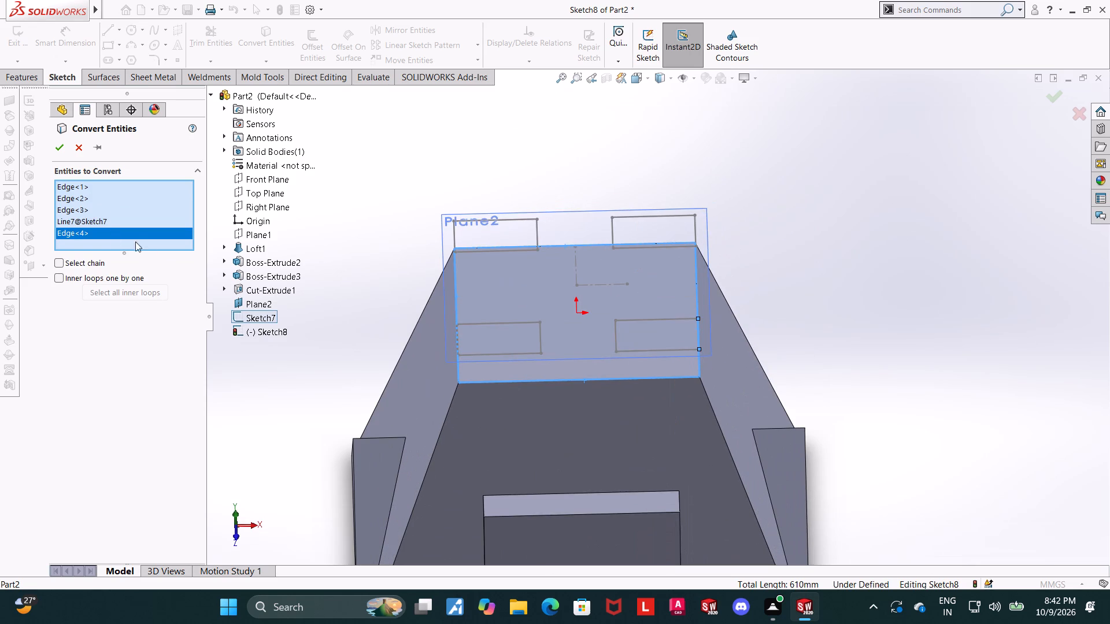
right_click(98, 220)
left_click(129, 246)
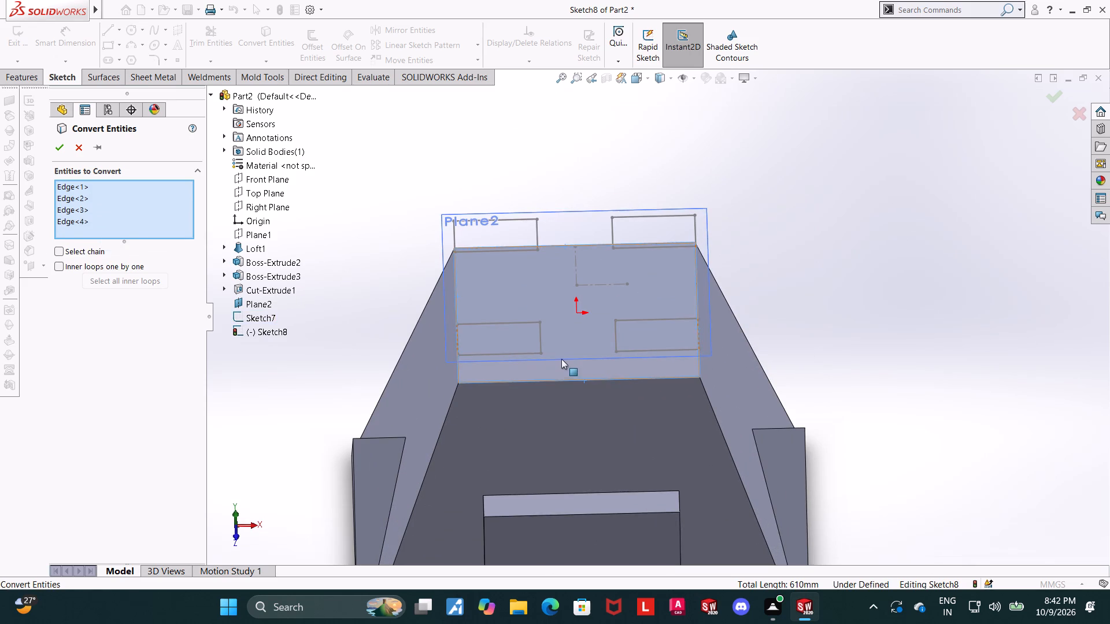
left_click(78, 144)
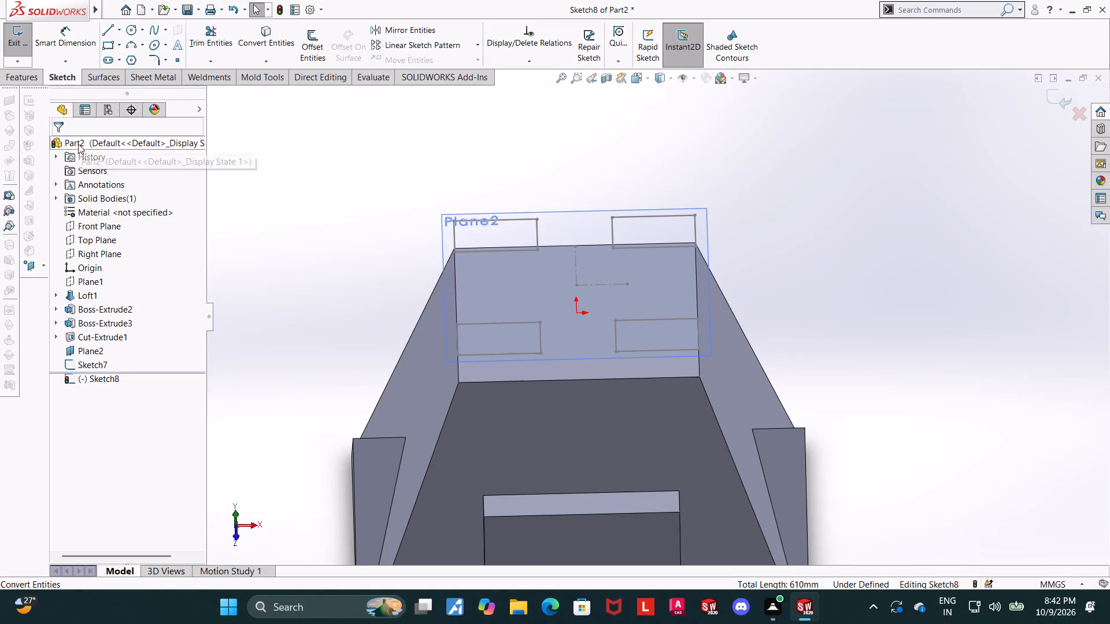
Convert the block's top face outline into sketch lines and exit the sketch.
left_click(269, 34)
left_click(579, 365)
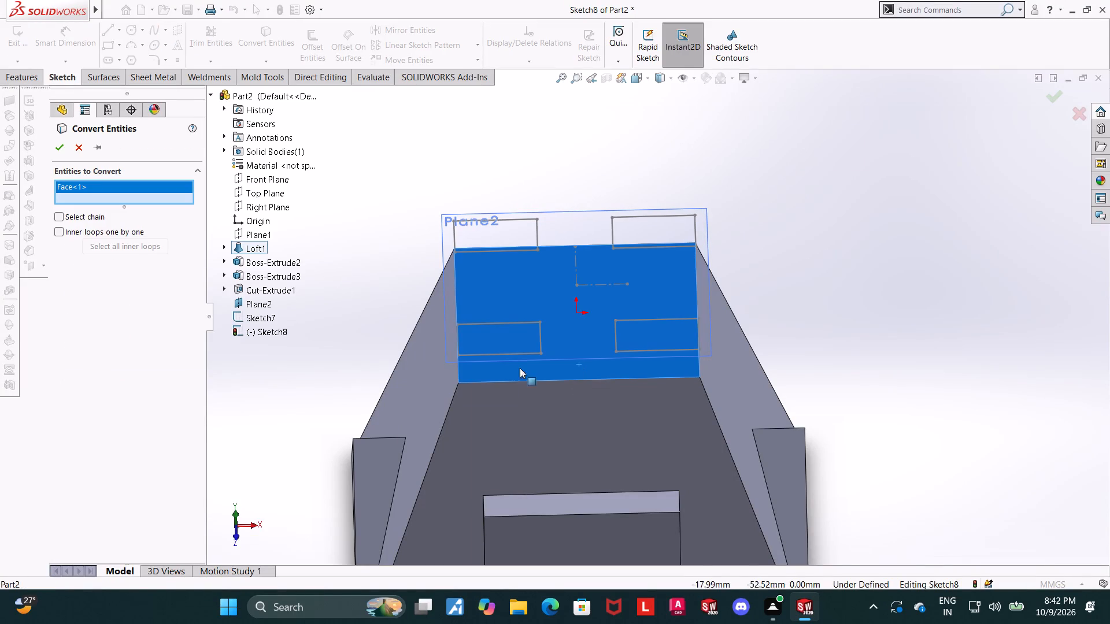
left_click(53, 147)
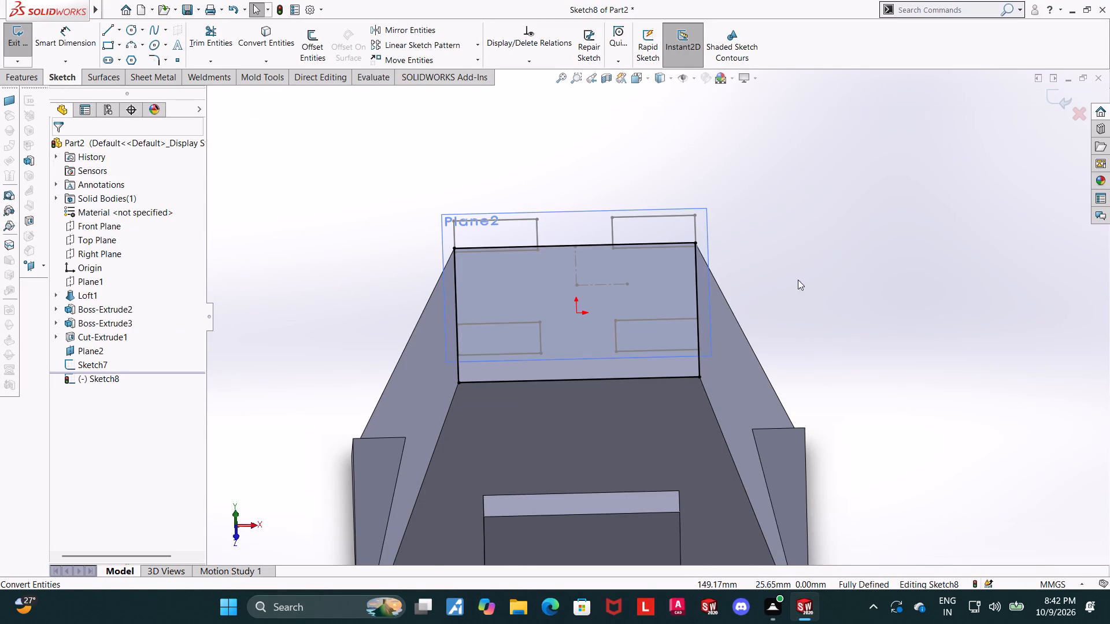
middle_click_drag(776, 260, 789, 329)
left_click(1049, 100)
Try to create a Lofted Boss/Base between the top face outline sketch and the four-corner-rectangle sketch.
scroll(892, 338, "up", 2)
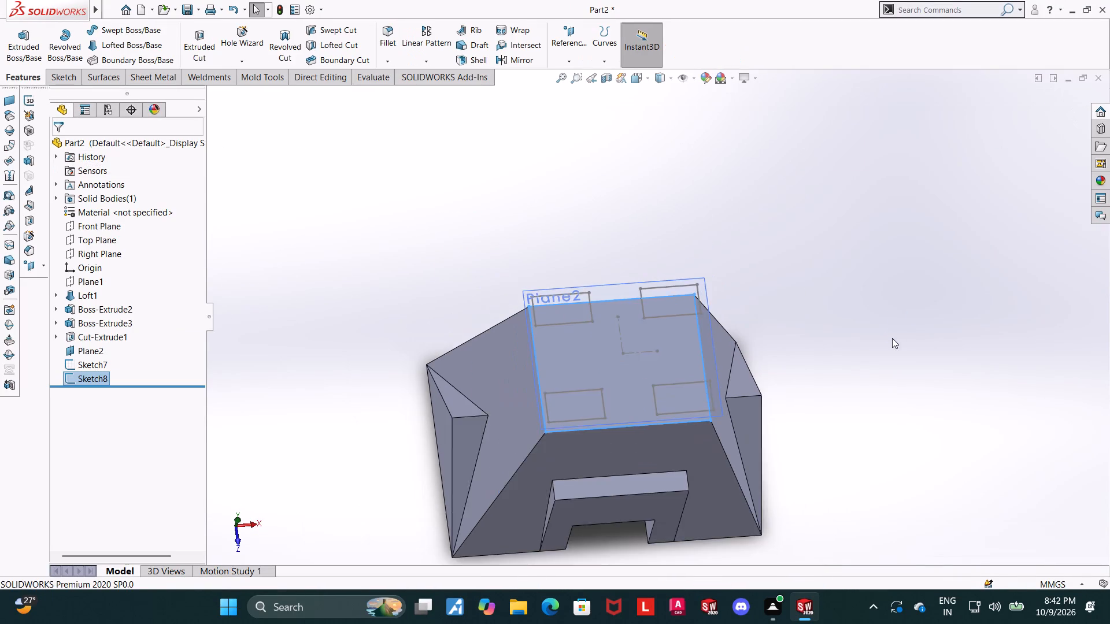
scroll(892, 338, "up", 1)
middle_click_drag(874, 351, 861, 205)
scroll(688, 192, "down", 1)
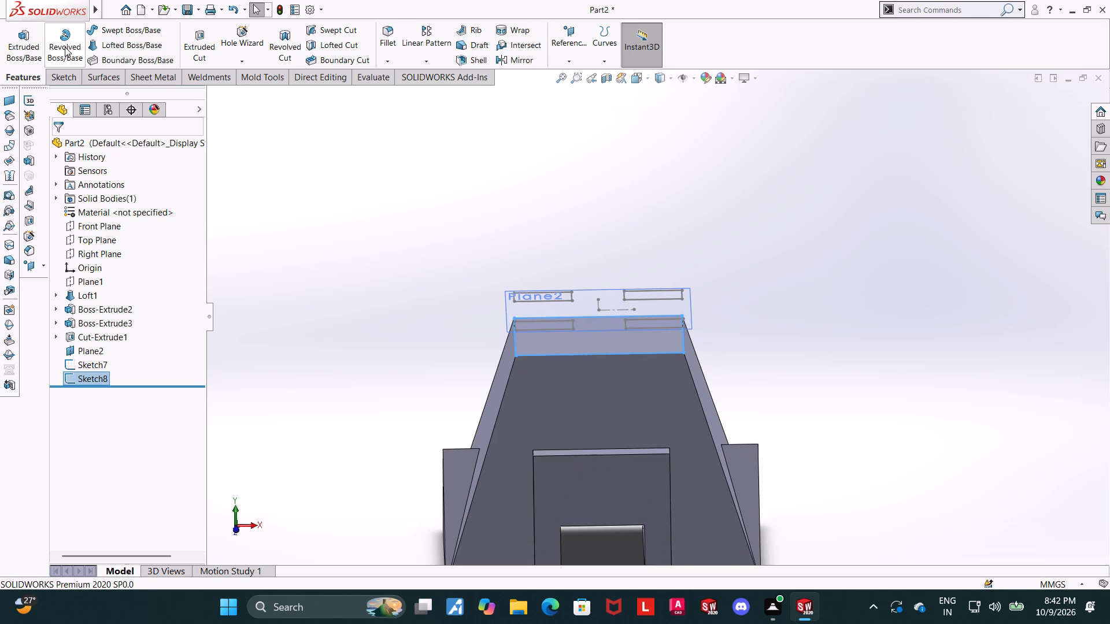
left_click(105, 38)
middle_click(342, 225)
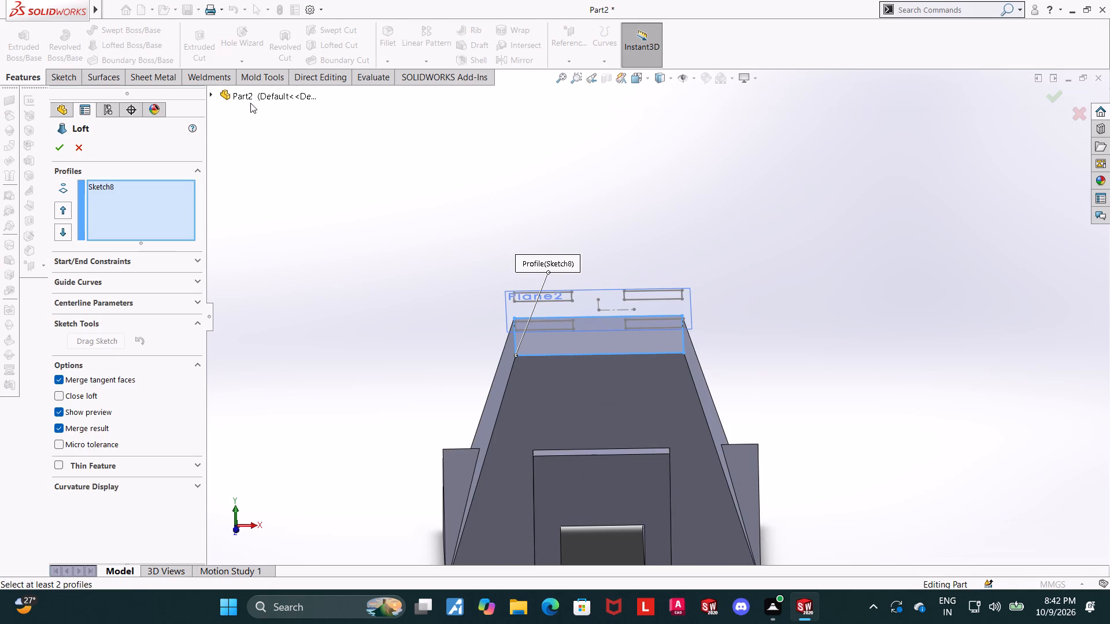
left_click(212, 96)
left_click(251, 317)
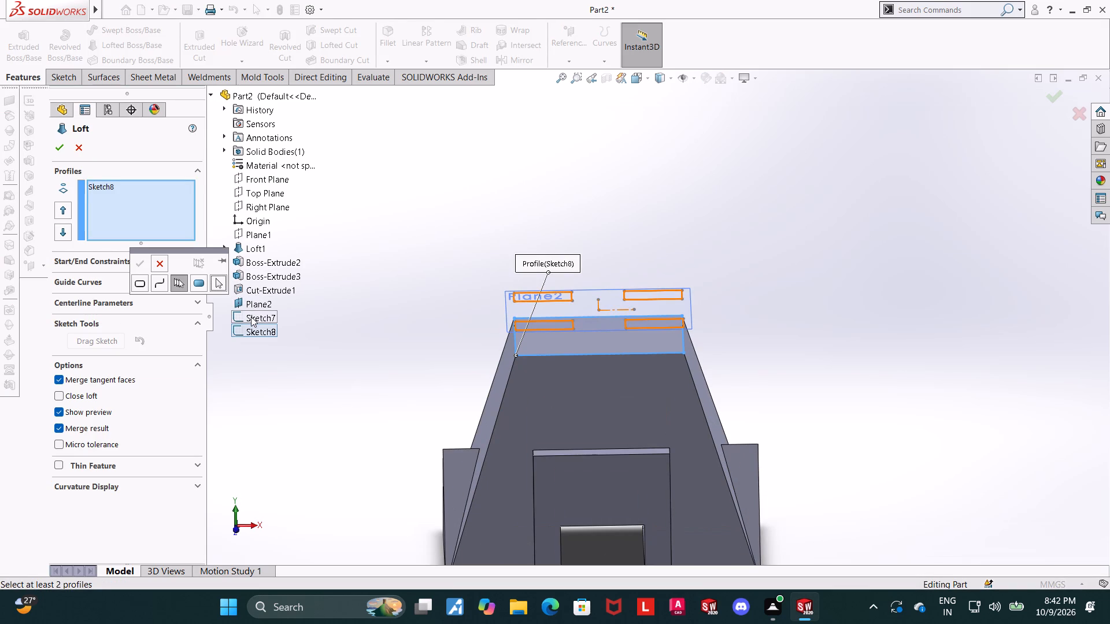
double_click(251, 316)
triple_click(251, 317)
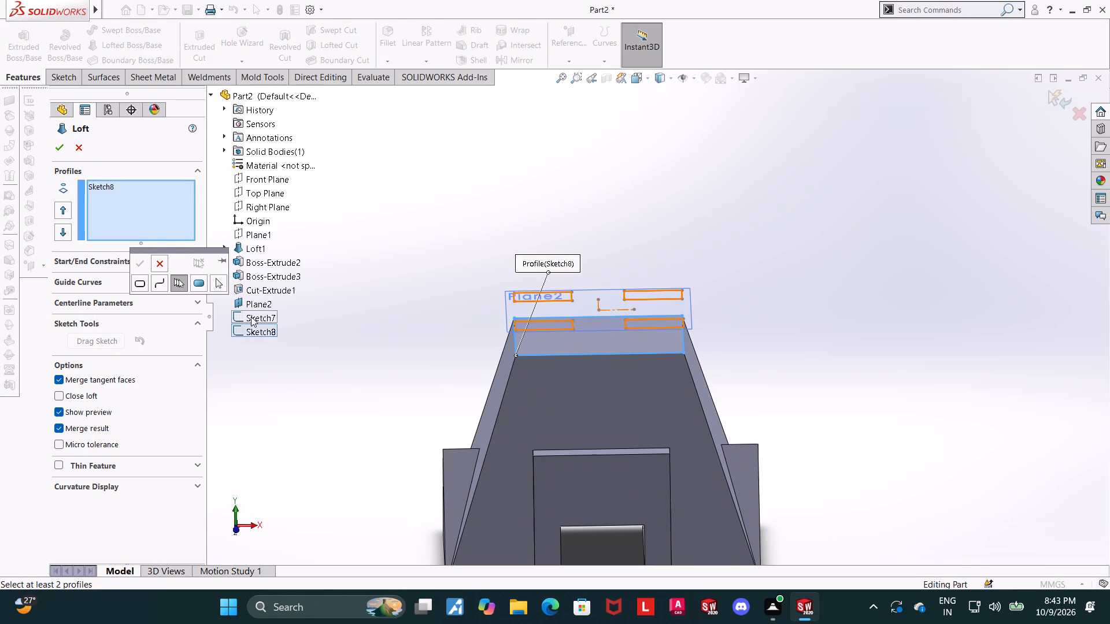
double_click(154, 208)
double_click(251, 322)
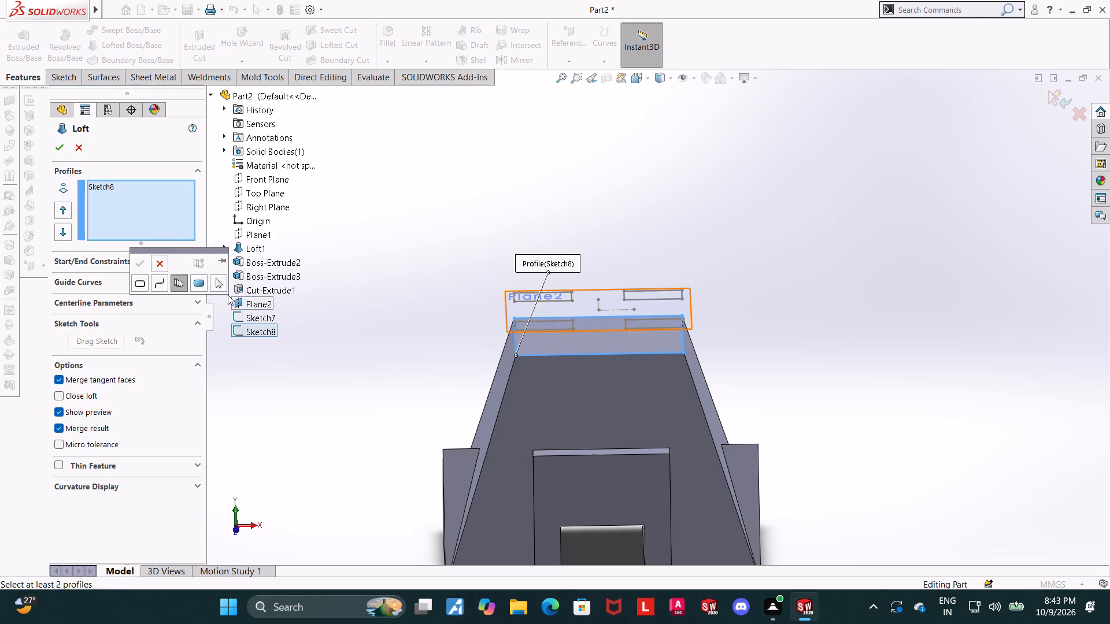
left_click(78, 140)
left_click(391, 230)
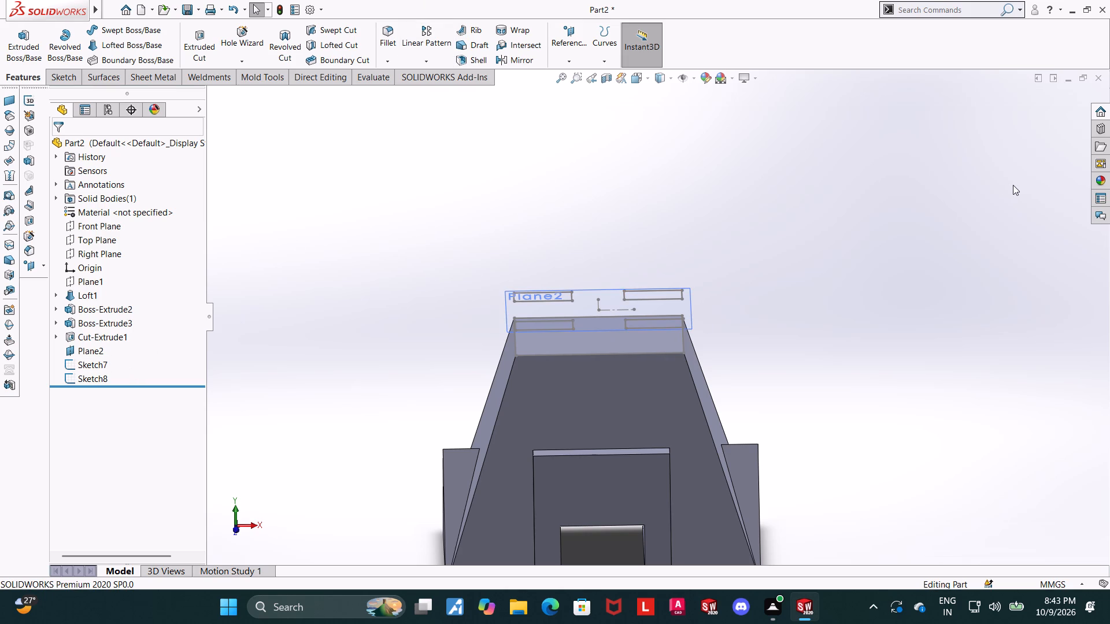
Delete Plane2 together with Sketch7 and Sketch8.
left_click_drag(126, 375, 104, 366)
left_click_drag(104, 366, 84, 343)
left_click(142, 377)
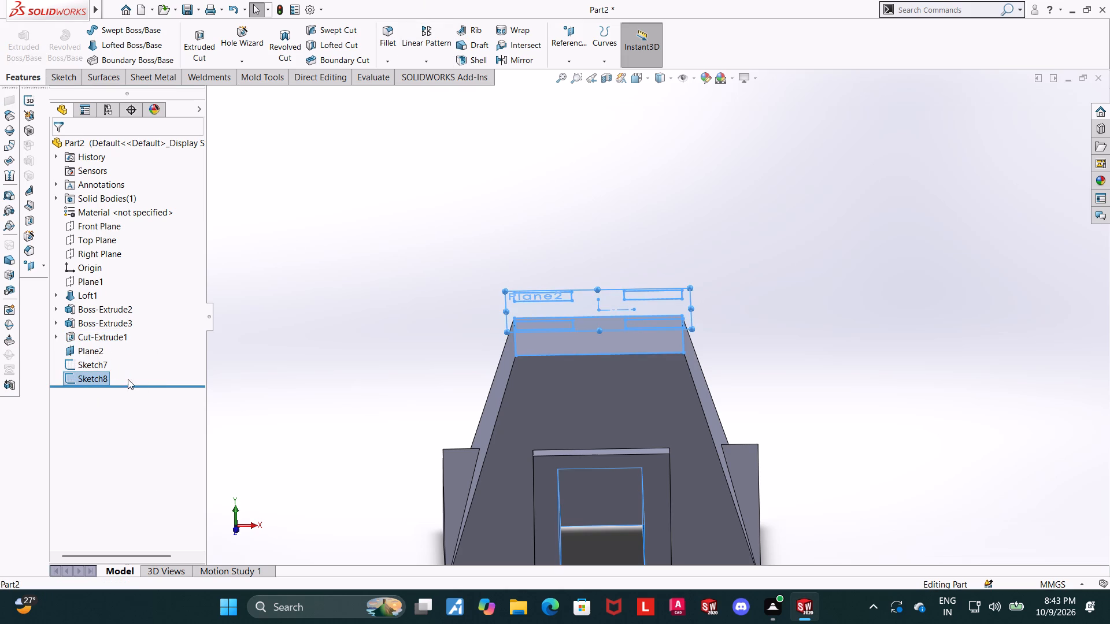
left_click_drag(121, 384, 92, 352)
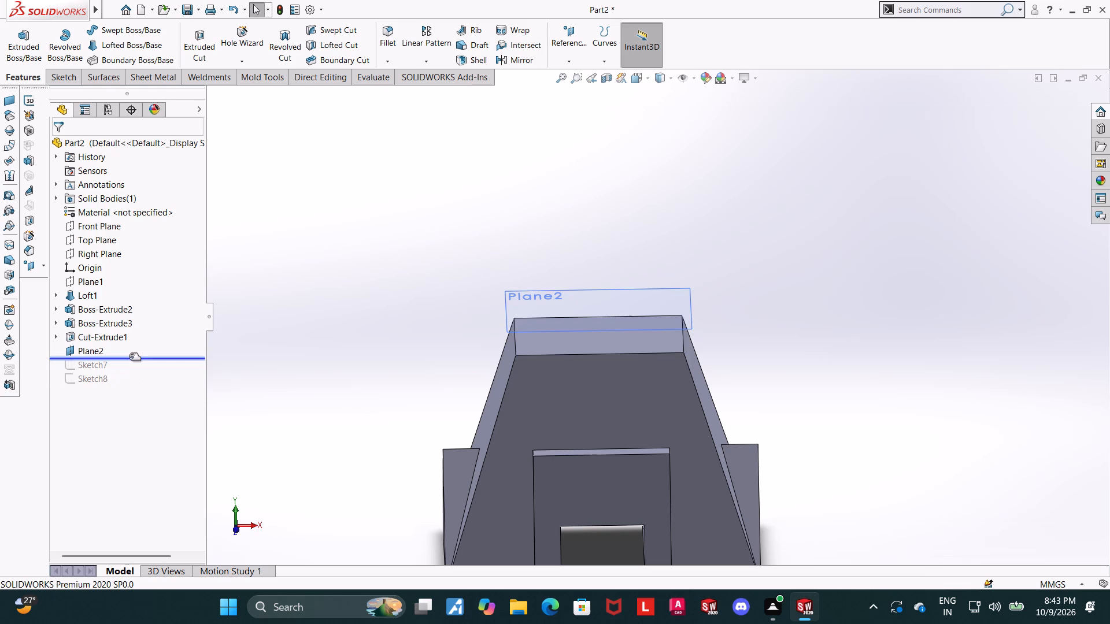
left_click_drag(129, 357, 132, 398)
left_click_drag(123, 381, 91, 352)
right_click(91, 352)
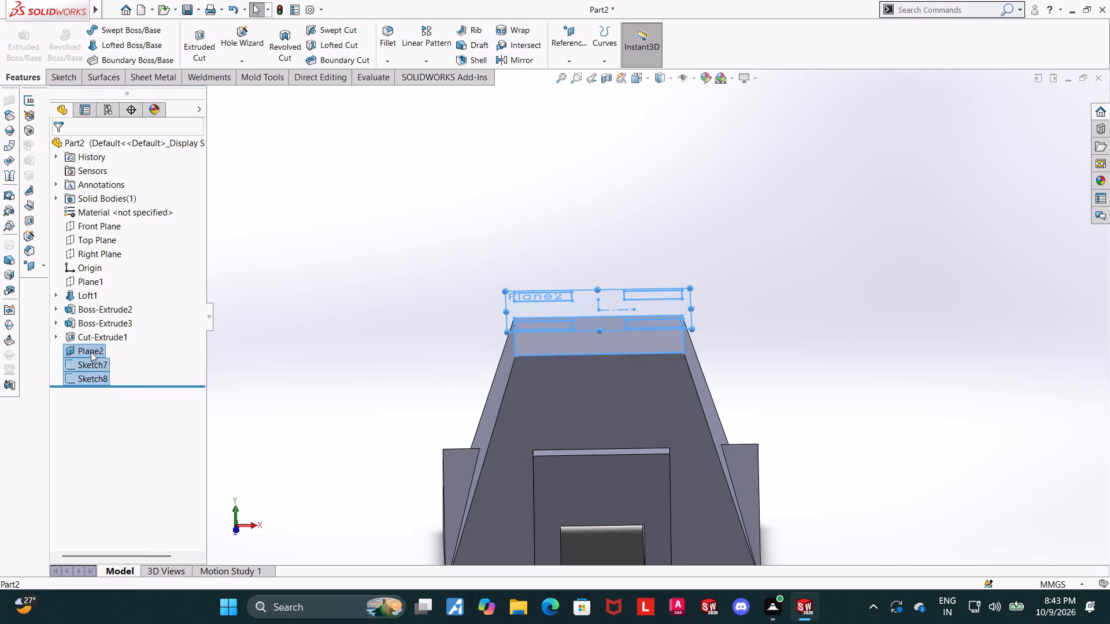
left_click(147, 421)
left_click(648, 225)
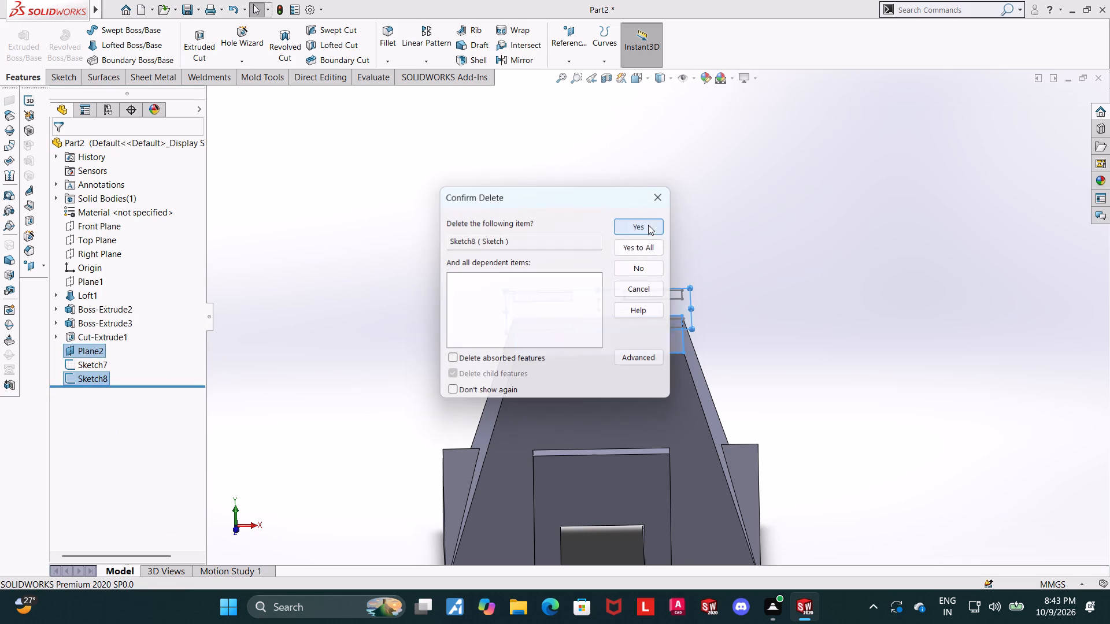
left_click(627, 221)
Raise the block's top by setting Plane1's offset distance from the Top Plane to 220+25 mm.
scroll(717, 280, "up", 3)
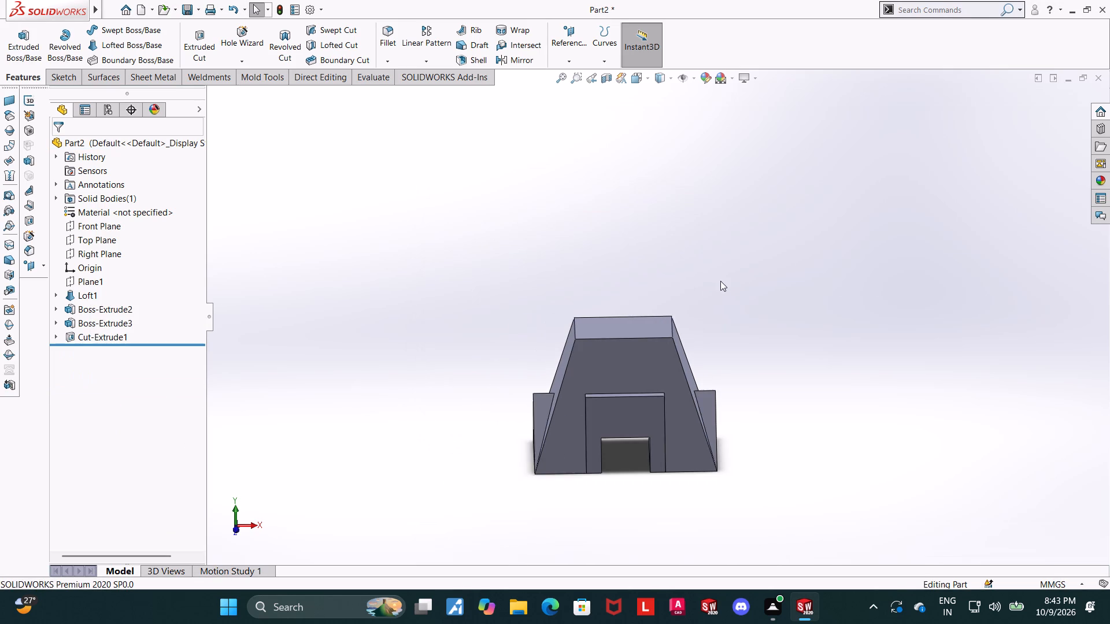
middle_click_drag(726, 291, 749, 346)
scroll(745, 361, "down", 2)
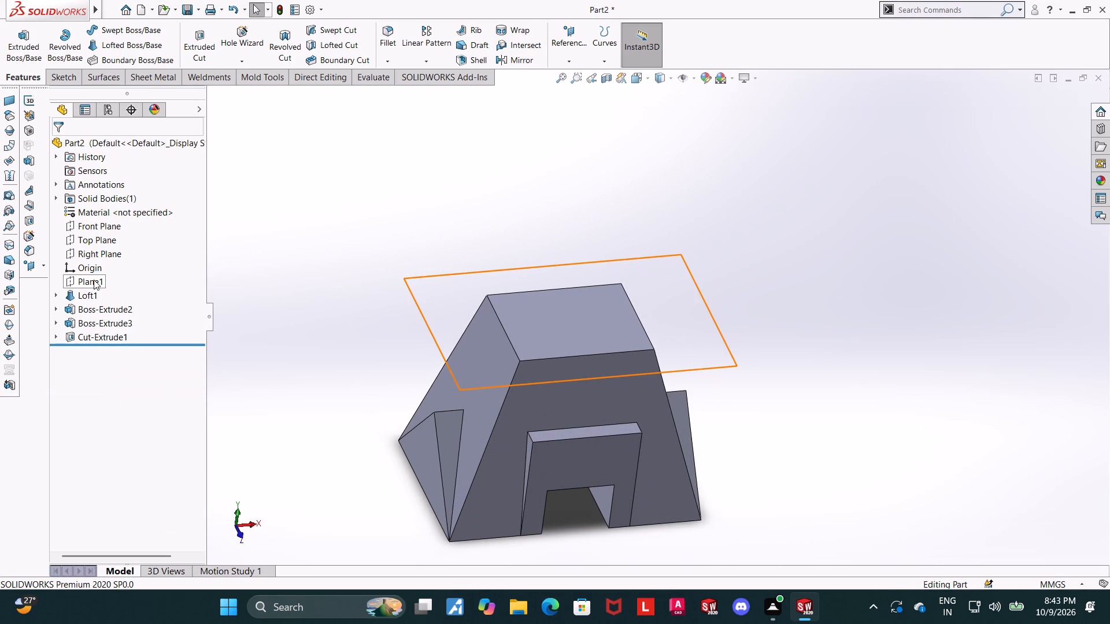
left_click(60, 294)
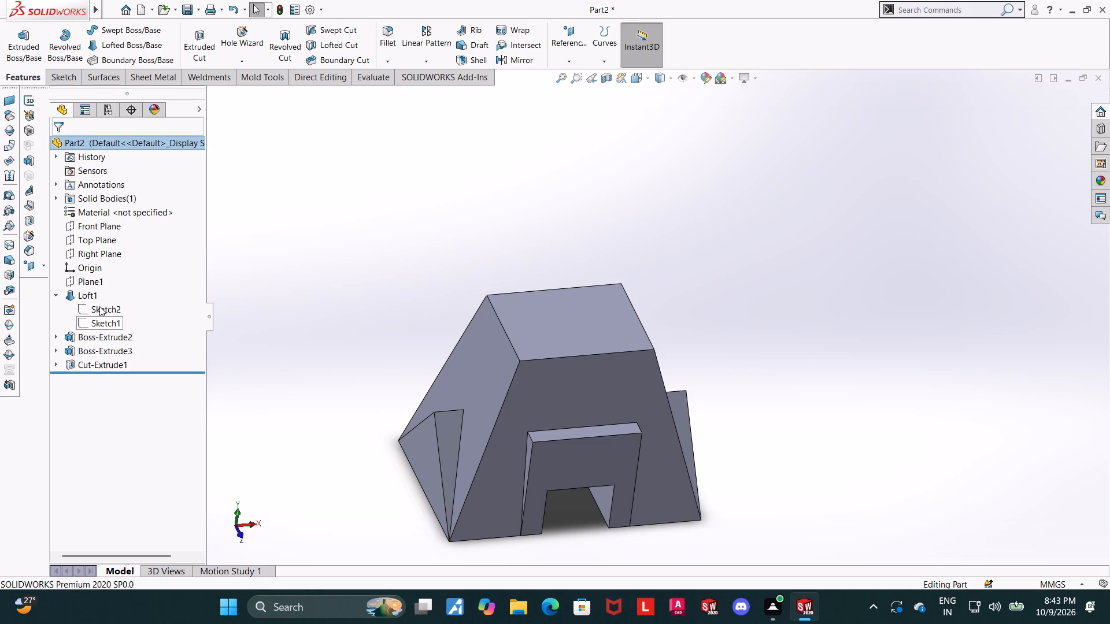
left_click(99, 306)
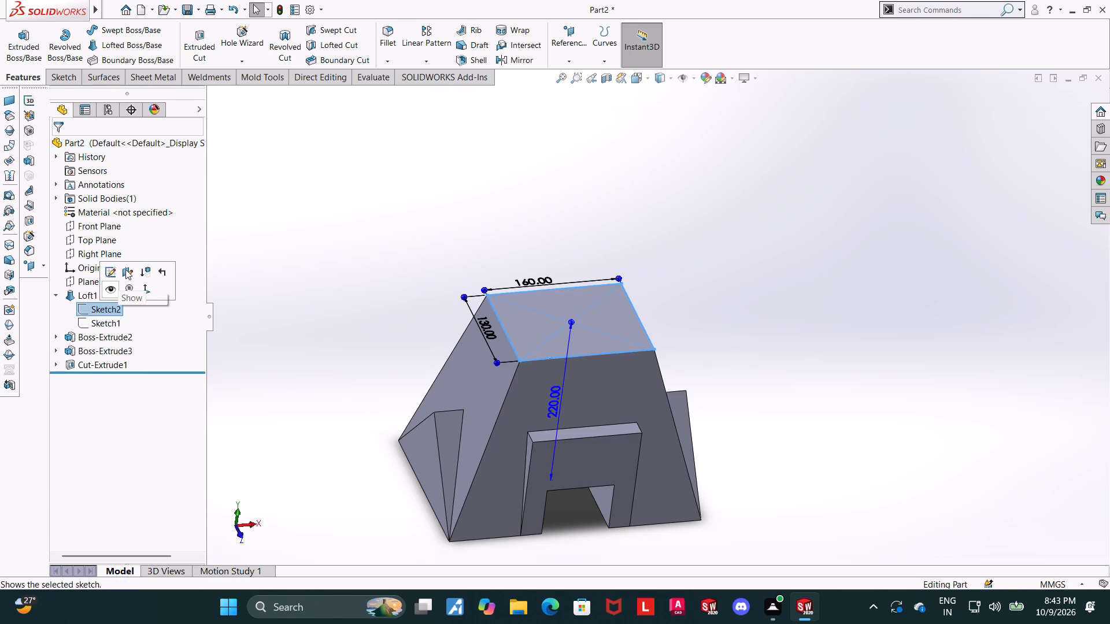
left_click(257, 287)
left_click(76, 284)
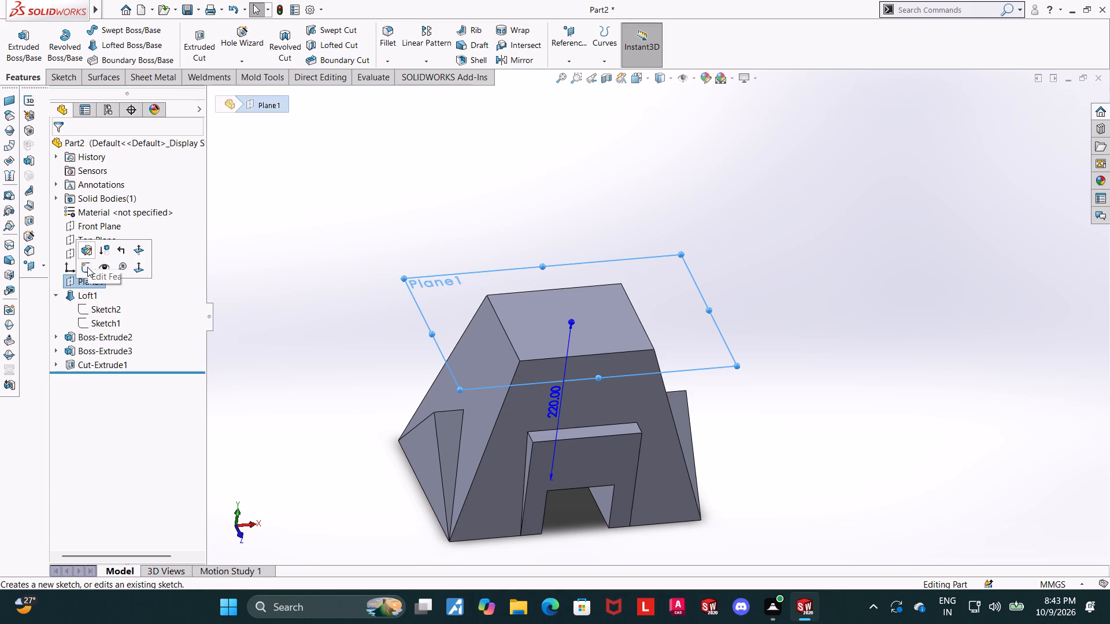
left_click(90, 252)
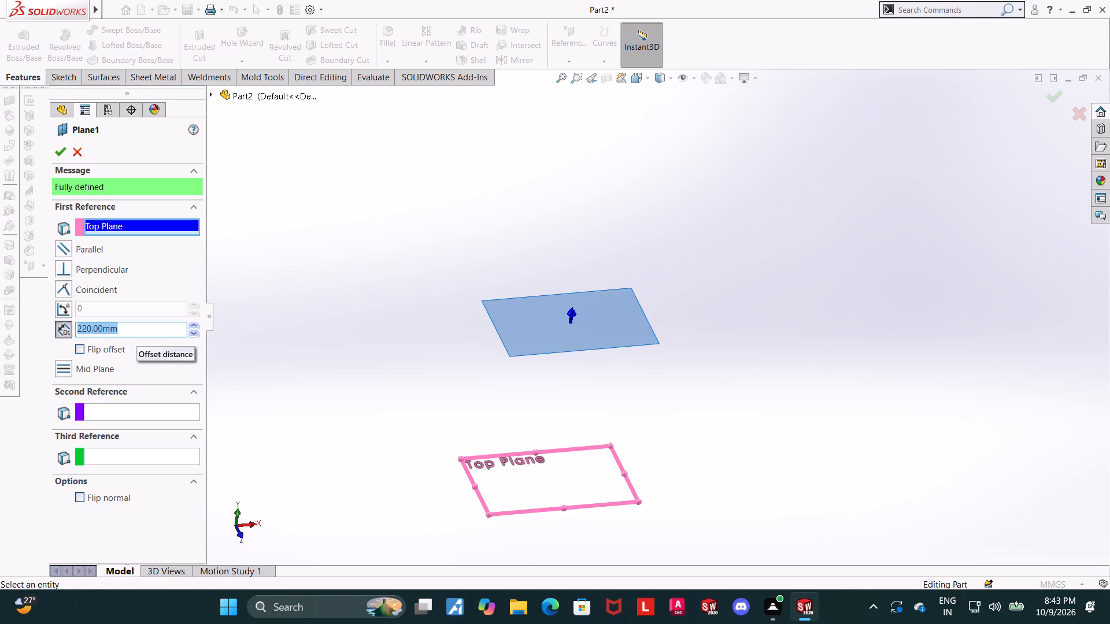
type("220")
type("+25")
key("Return")
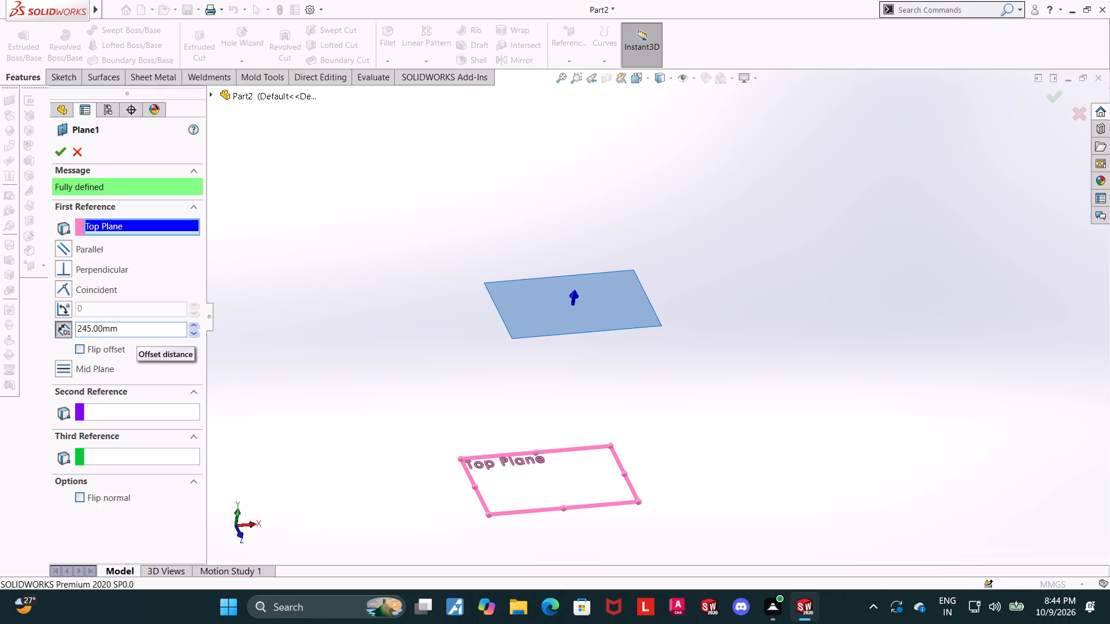
left_click(64, 150)
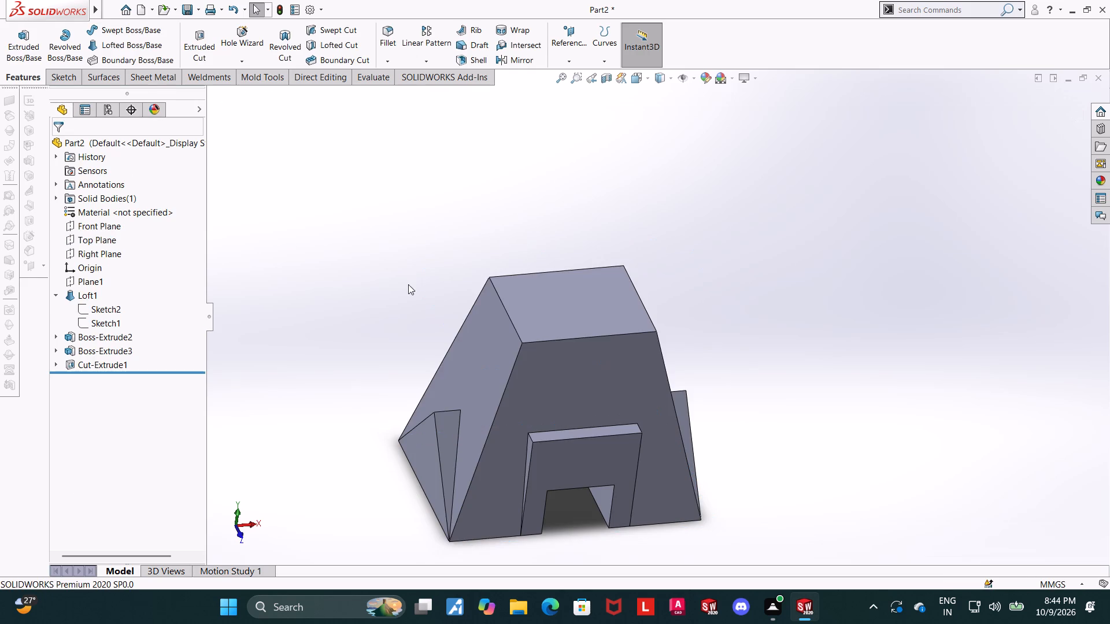
left_click(401, 285)
Start a sketch on the block's top face and convert its four boundary edges into sketch lines.
left_click(583, 299)
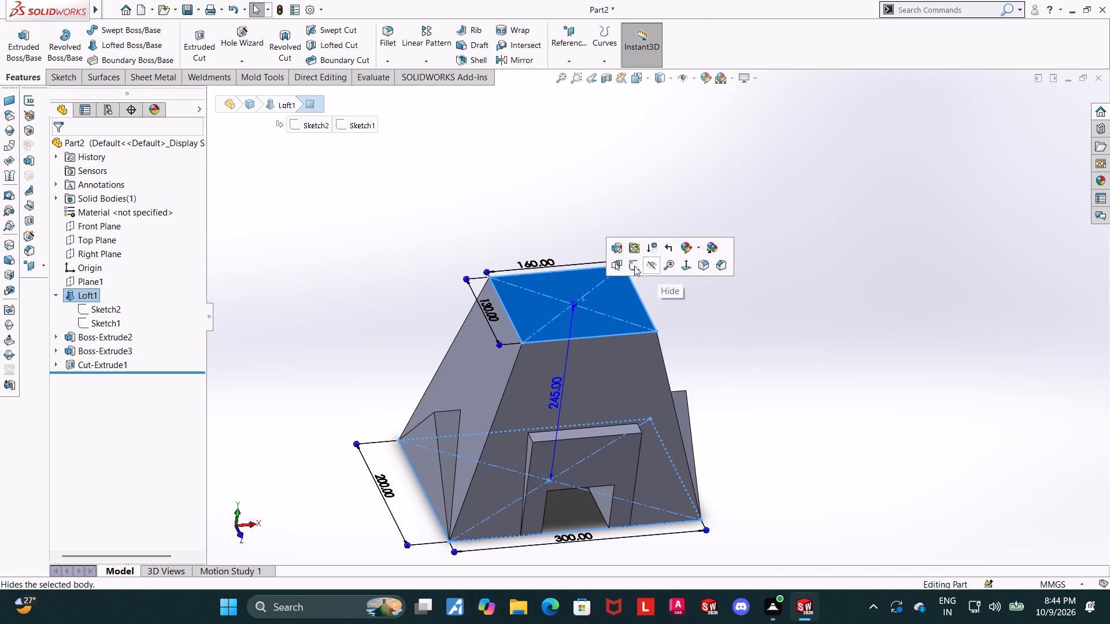
left_click(634, 266)
left_click(92, 375)
left_click(129, 359)
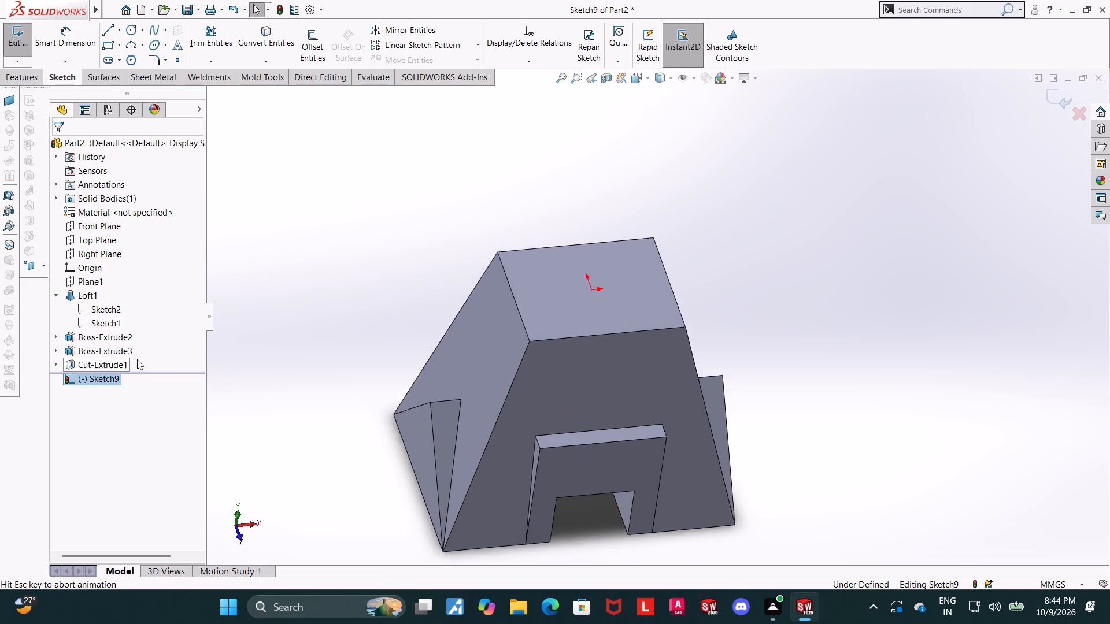
left_click(109, 43)
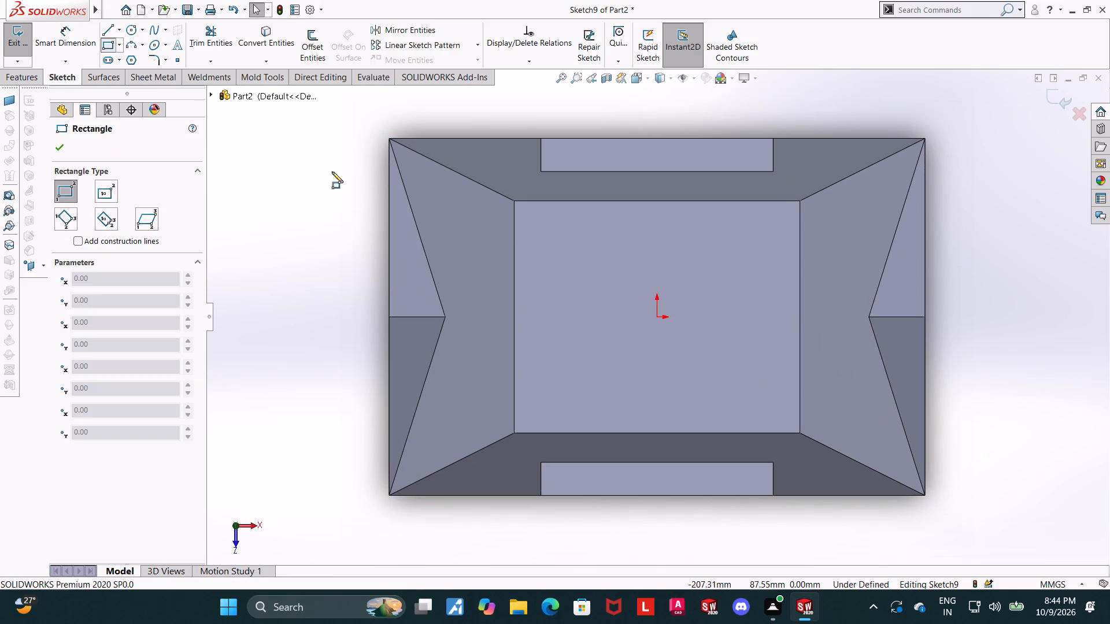
key("Escape")
key("Escape")
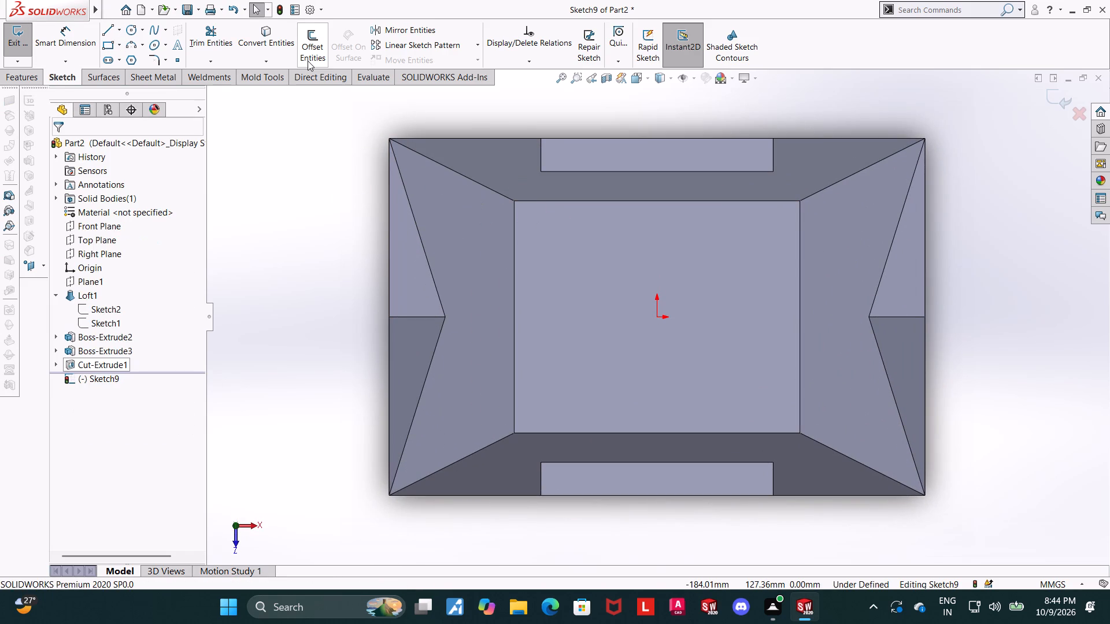
left_click(288, 42)
left_click(590, 202)
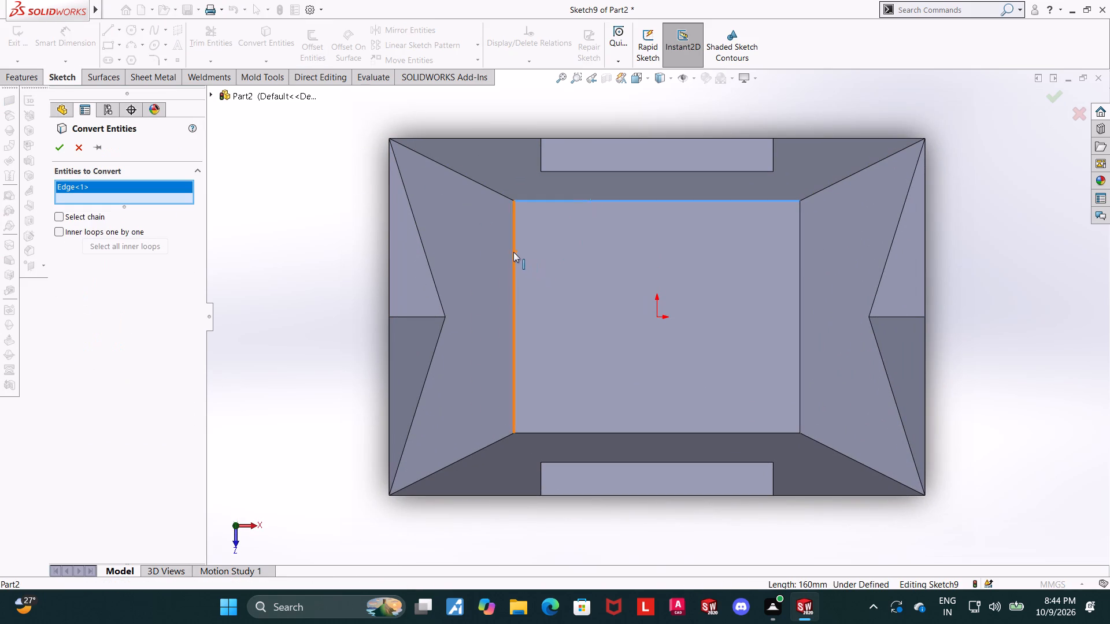
left_click(513, 252)
left_click(645, 433)
left_click(800, 369)
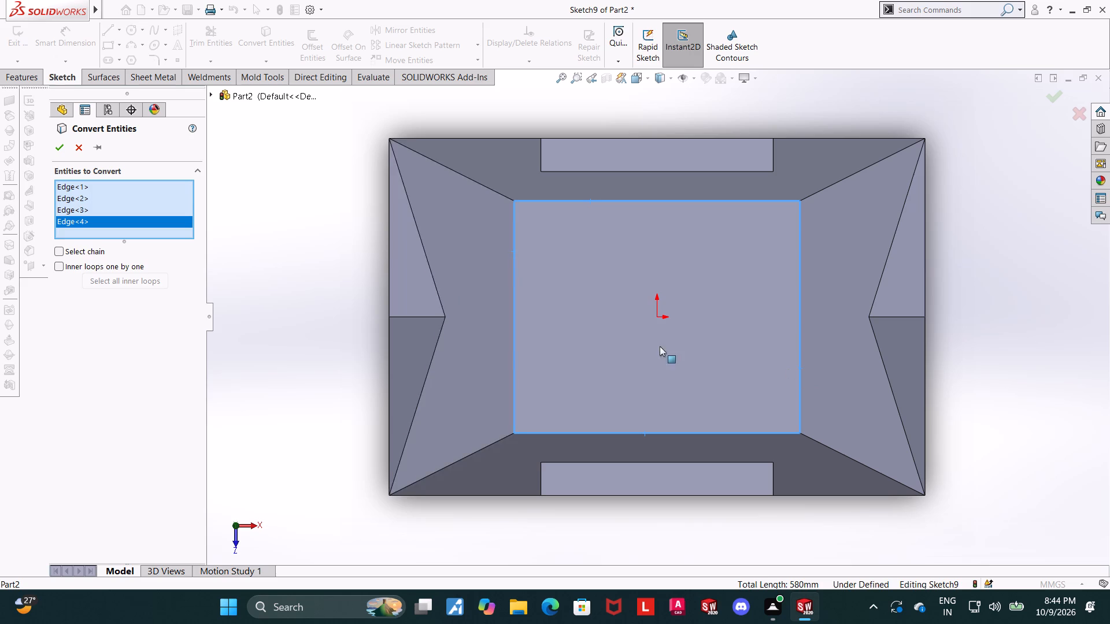
left_click(60, 145)
key("Escape")
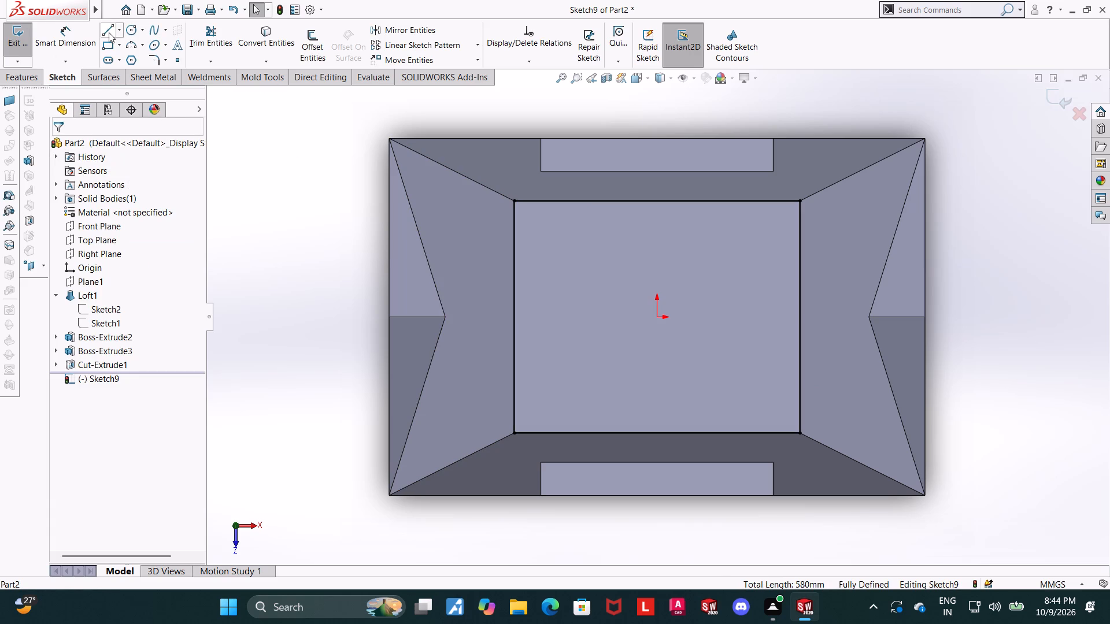
Draw a vertical and a horizontal line closing off a rectangle about 45.5 mm wide at the outline's upper-left corner.
left_click(109, 32)
left_click(595, 203)
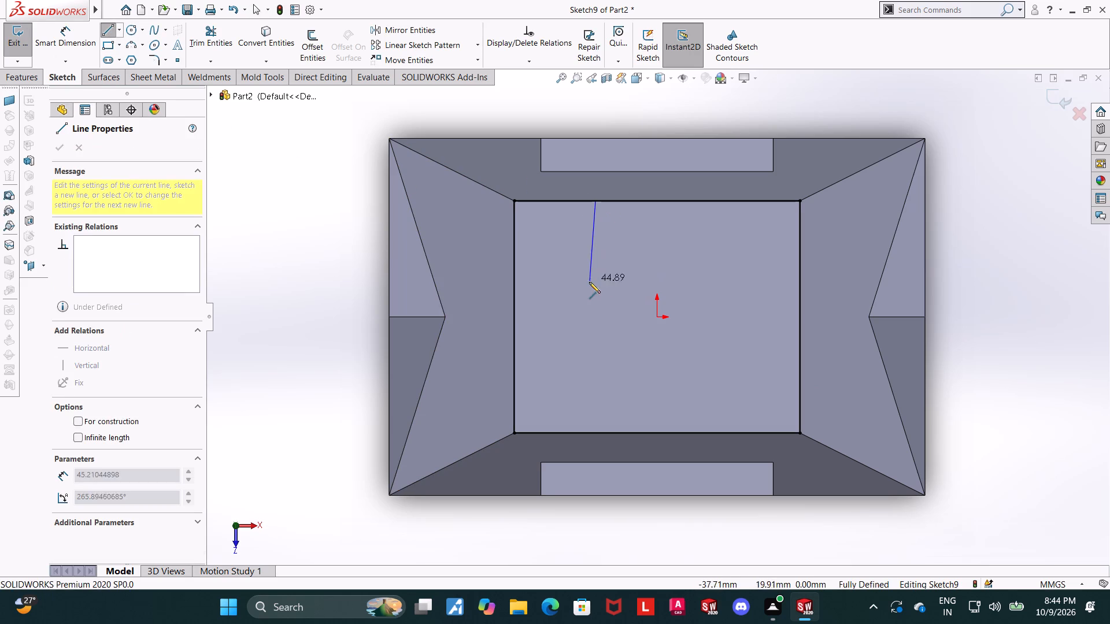
left_click(595, 277)
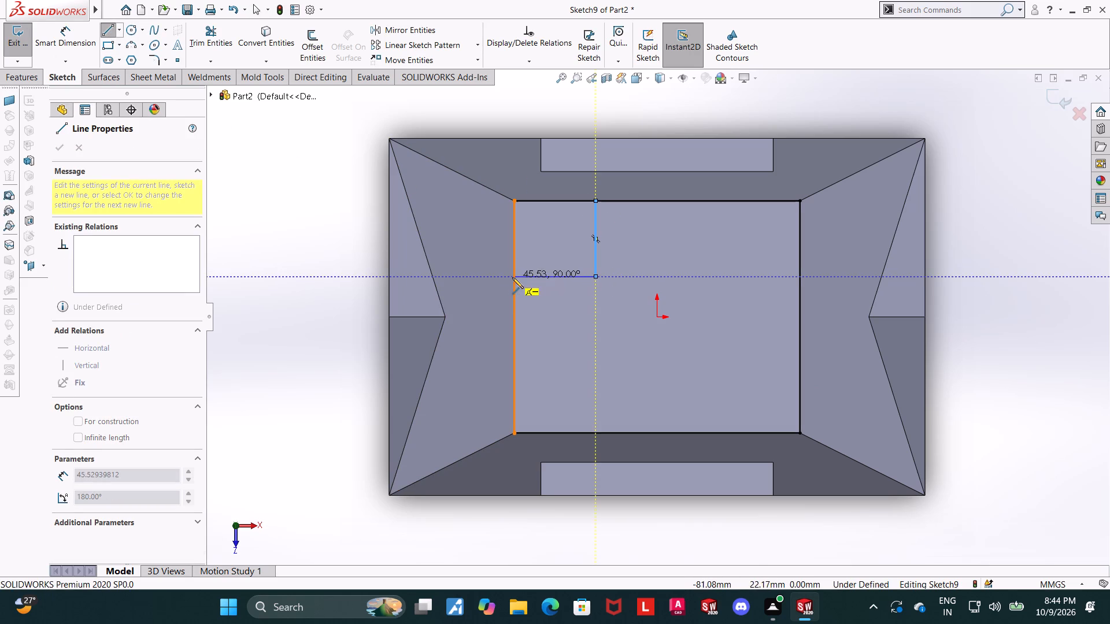
left_click(514, 277)
key("Escape")
key("Escape")
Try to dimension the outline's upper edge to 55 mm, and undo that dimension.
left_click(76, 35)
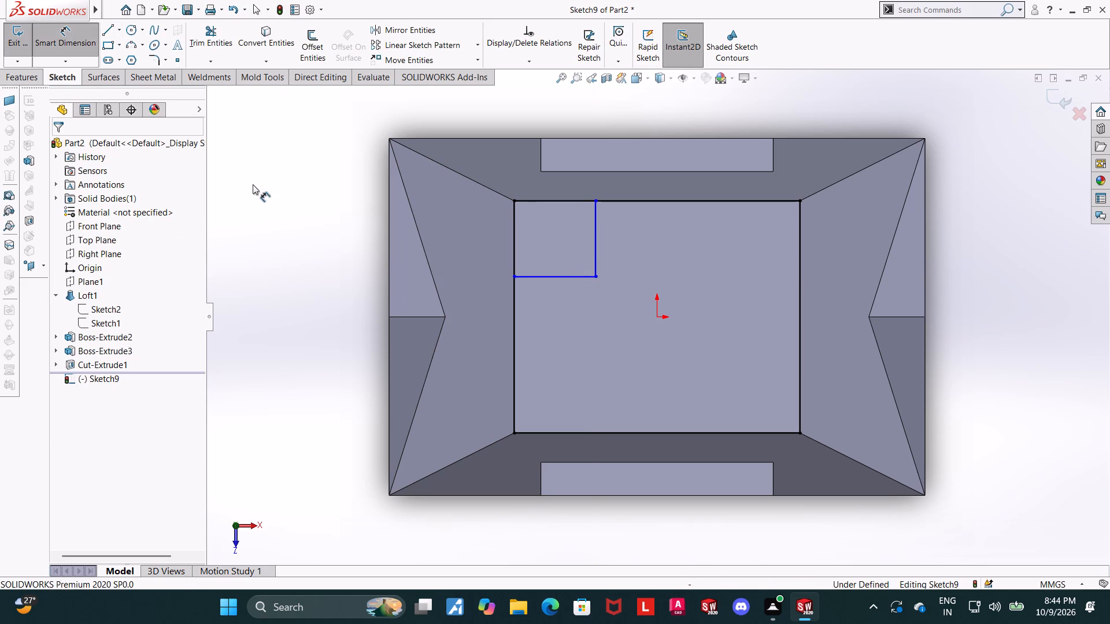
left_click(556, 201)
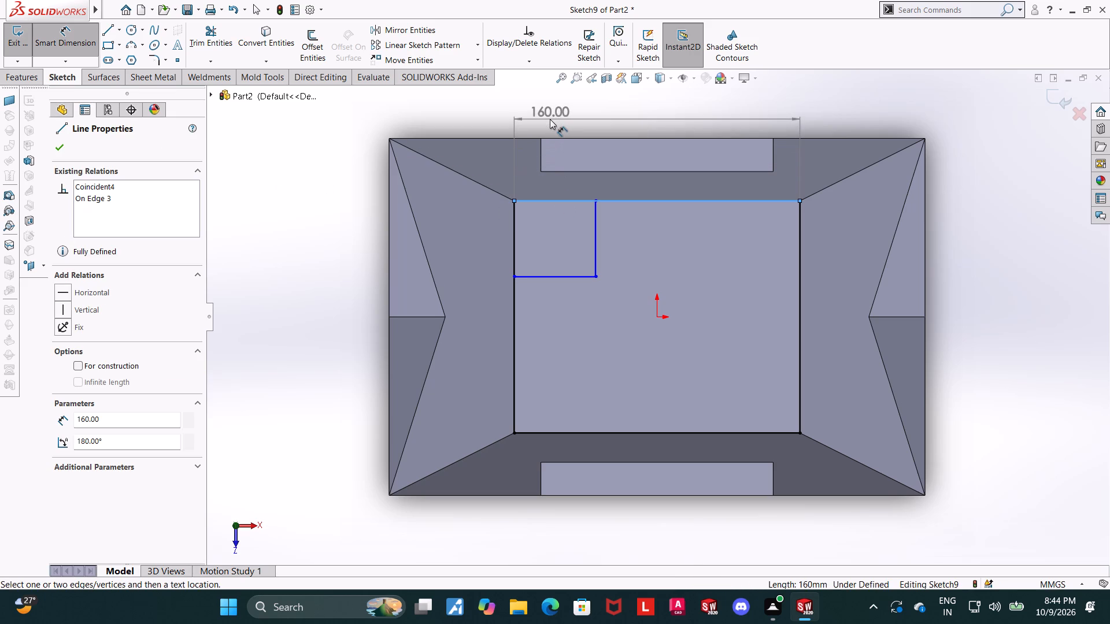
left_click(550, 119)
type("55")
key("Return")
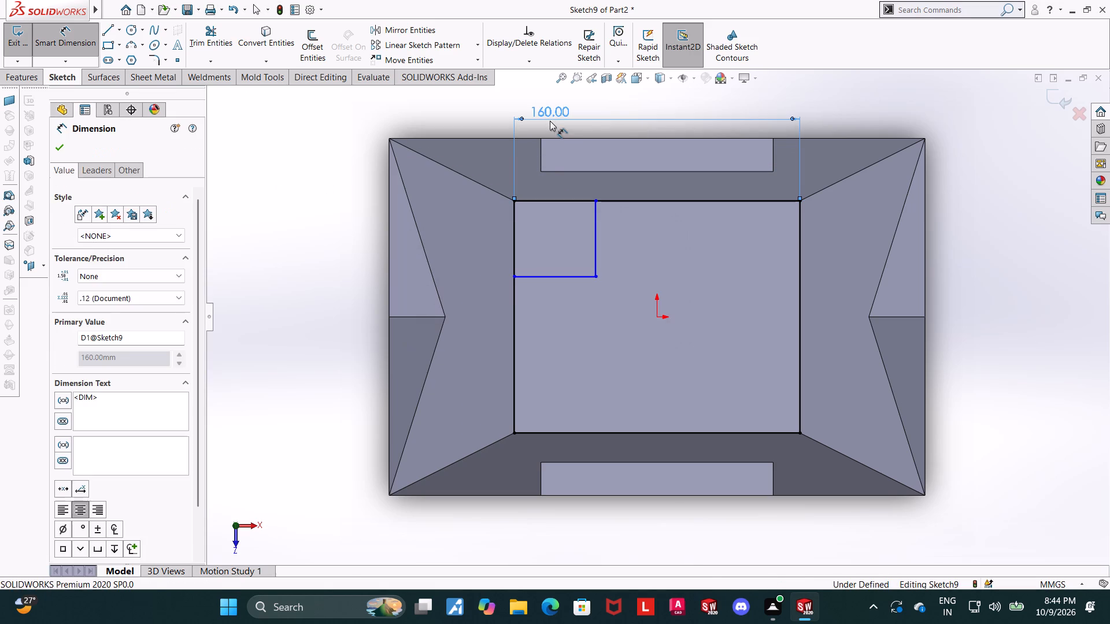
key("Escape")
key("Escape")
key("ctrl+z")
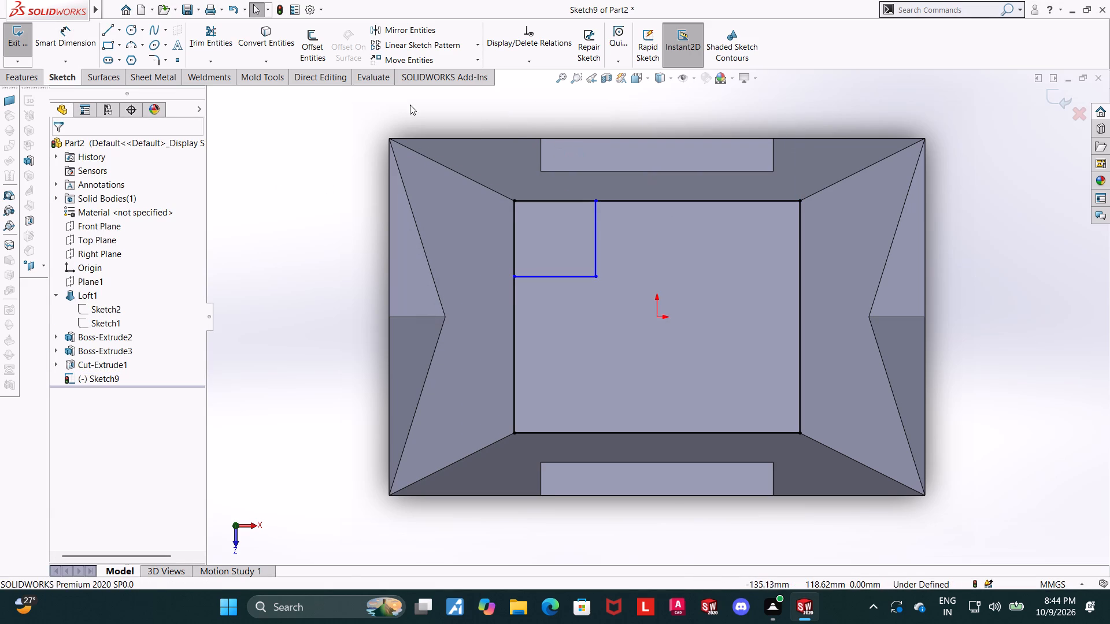
Dimension the corner rectangle on the block's top face to 55 mm wide and 30 mm high.
left_click(68, 40)
left_click(594, 221)
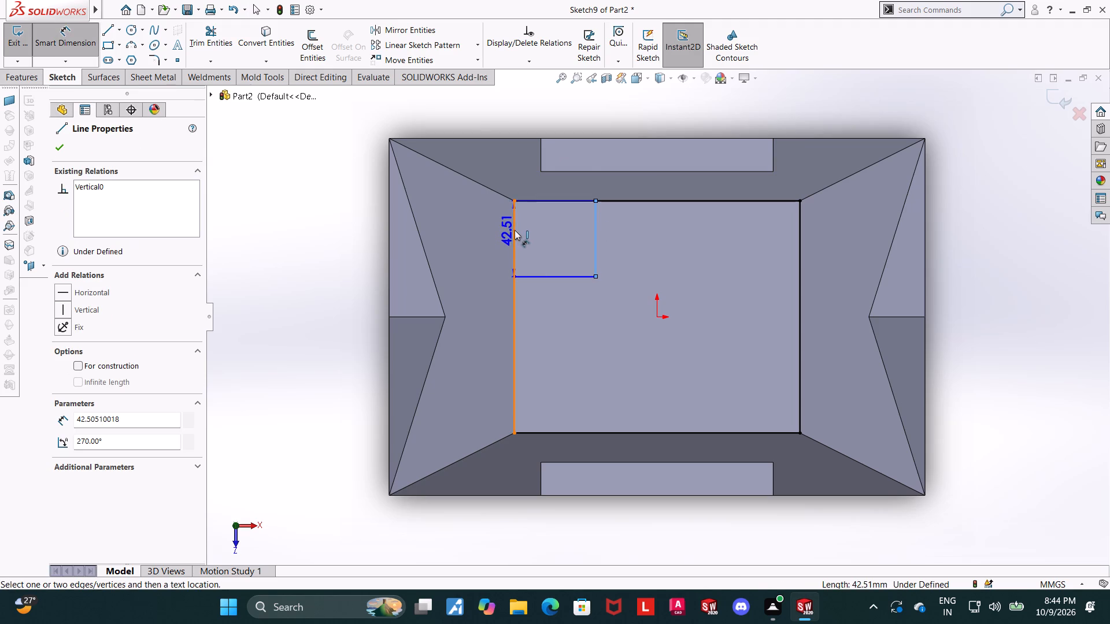
left_click(515, 230)
left_click(534, 177)
type("55")
key("Return")
key("Escape")
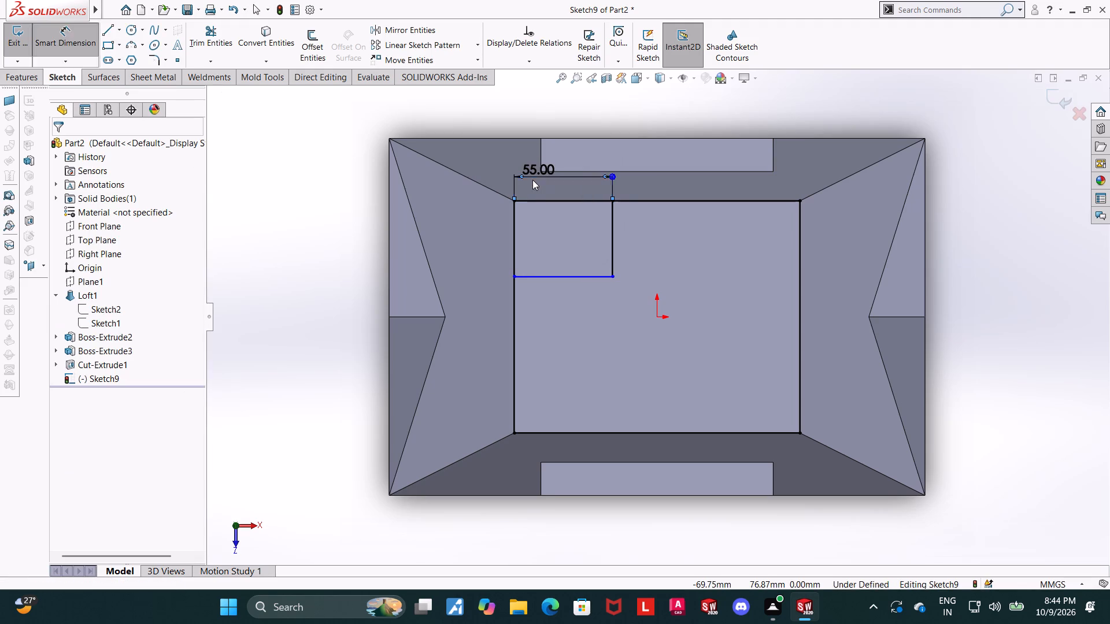
left_click(66, 35)
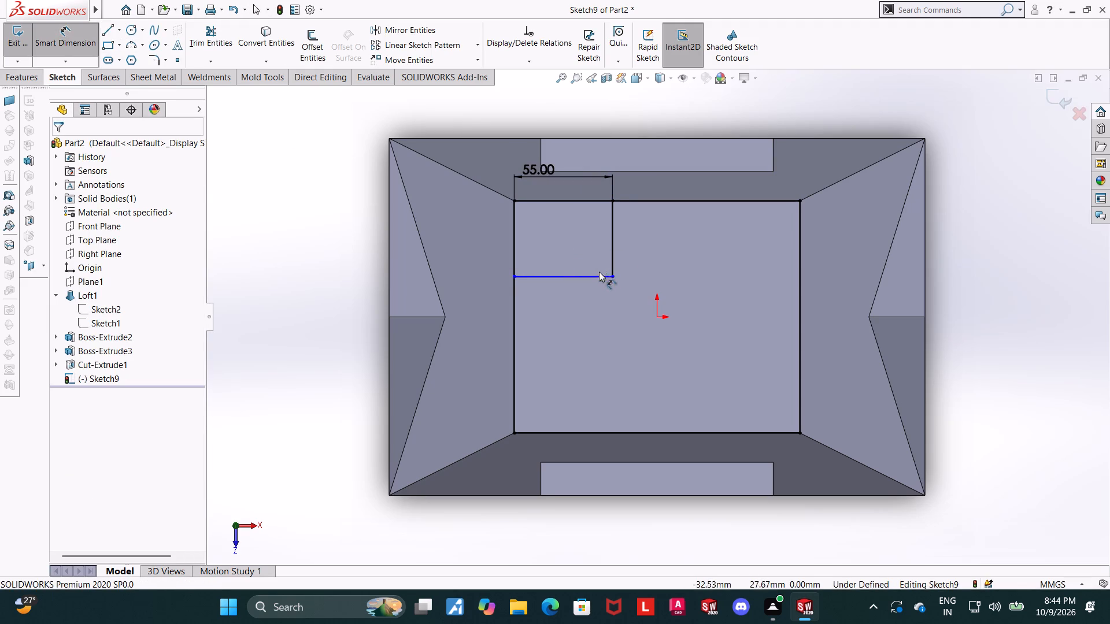
left_click(616, 257)
left_click(627, 259)
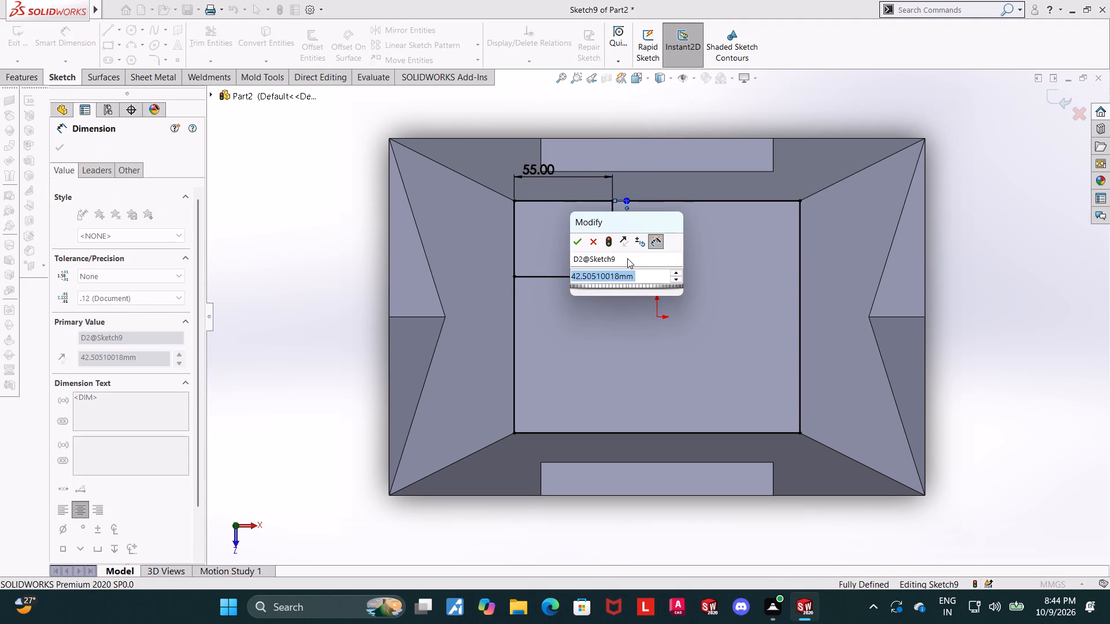
type("30")
key("Return")
key("Escape")
key("Escape")
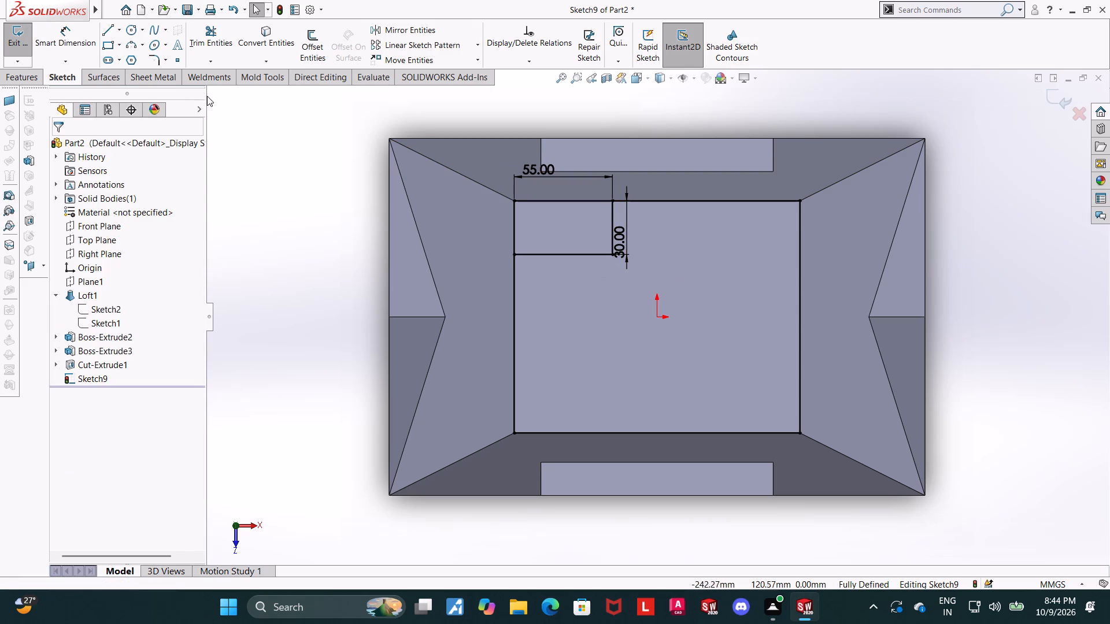
Draw one vertical and one horizontal centerline starting from the origin of the top-face sketch.
left_click(117, 32)
left_click(121, 62)
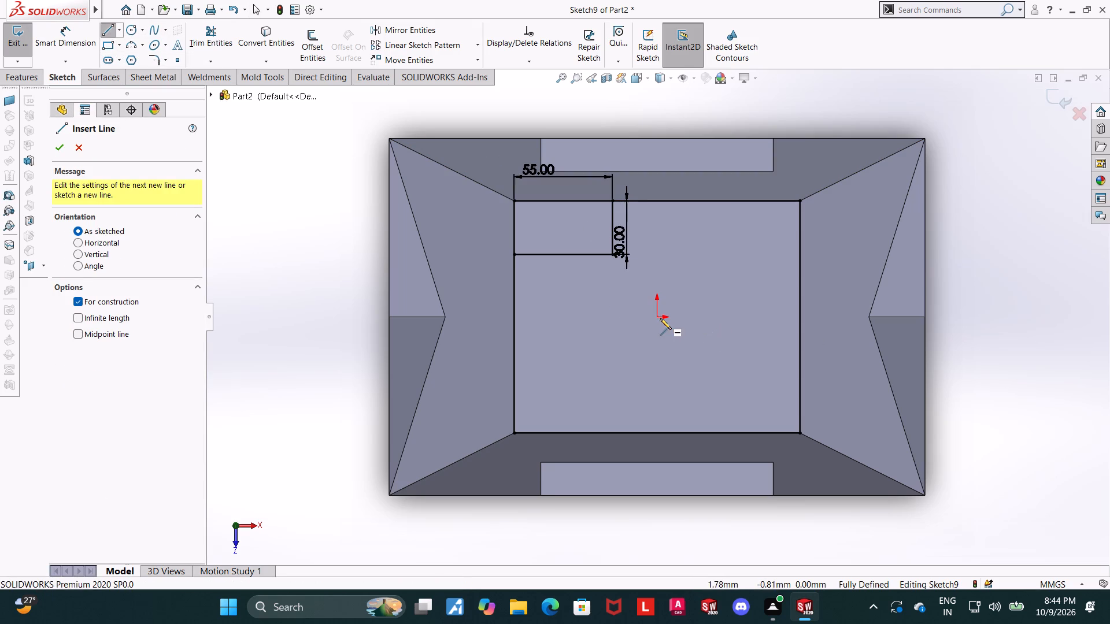
left_click(659, 318)
left_click(656, 246)
key("Escape")
key("Escape")
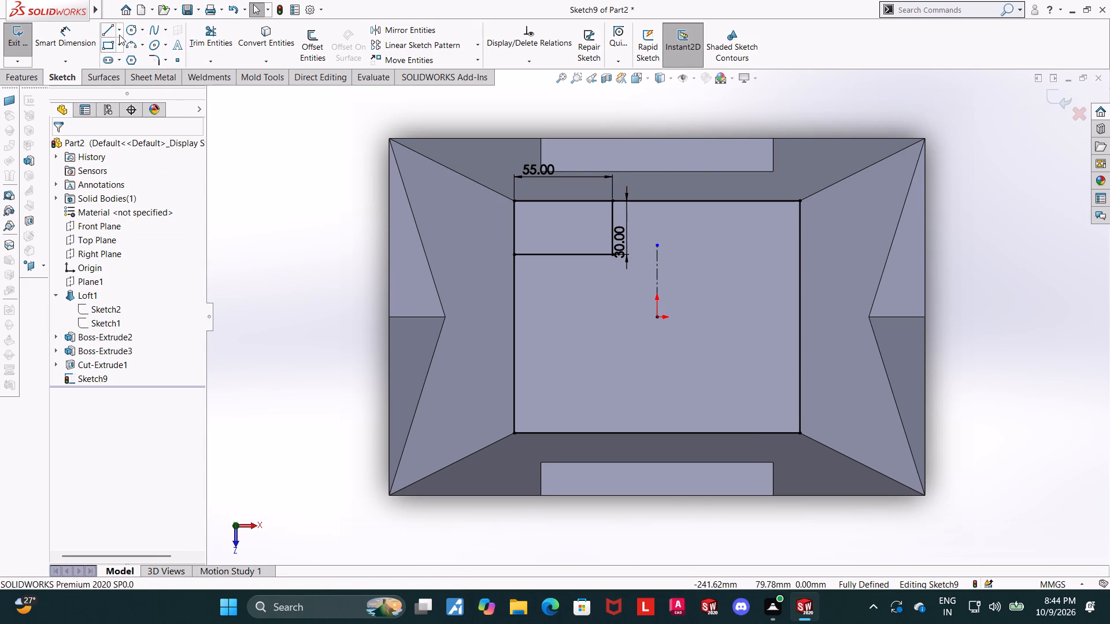
left_click(119, 32)
left_click(121, 58)
left_click(657, 317)
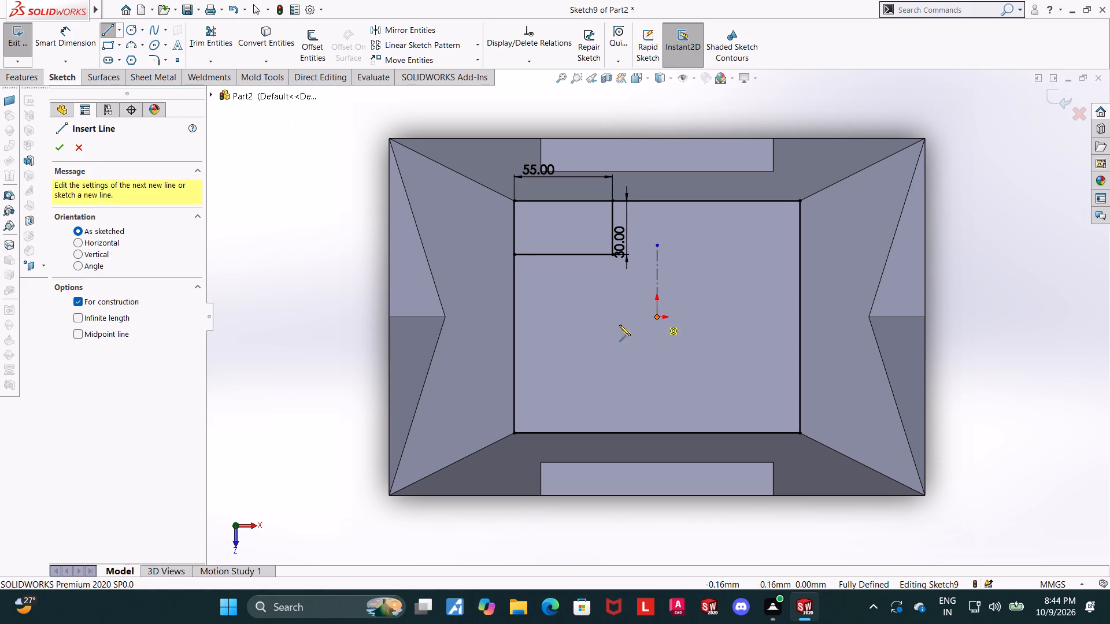
left_click(594, 318)
key("Escape")
key("Escape")
key("Escape")
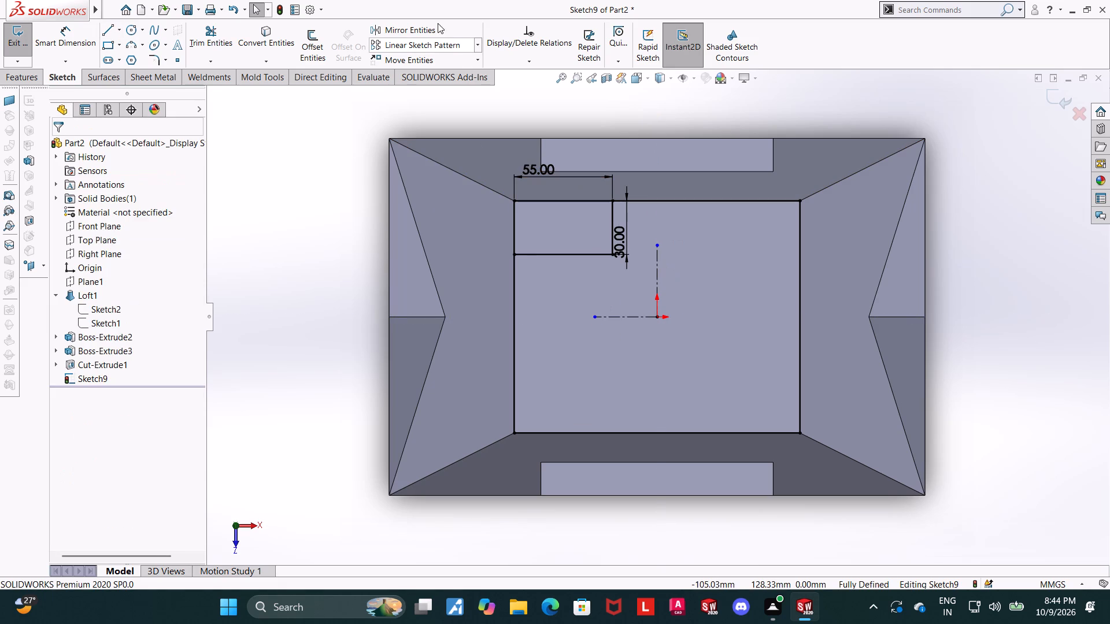
Mirror the corner rectangle's two inner lines about the vertical centerline, keeping the originals.
left_click(437, 23)
left_click(571, 253)
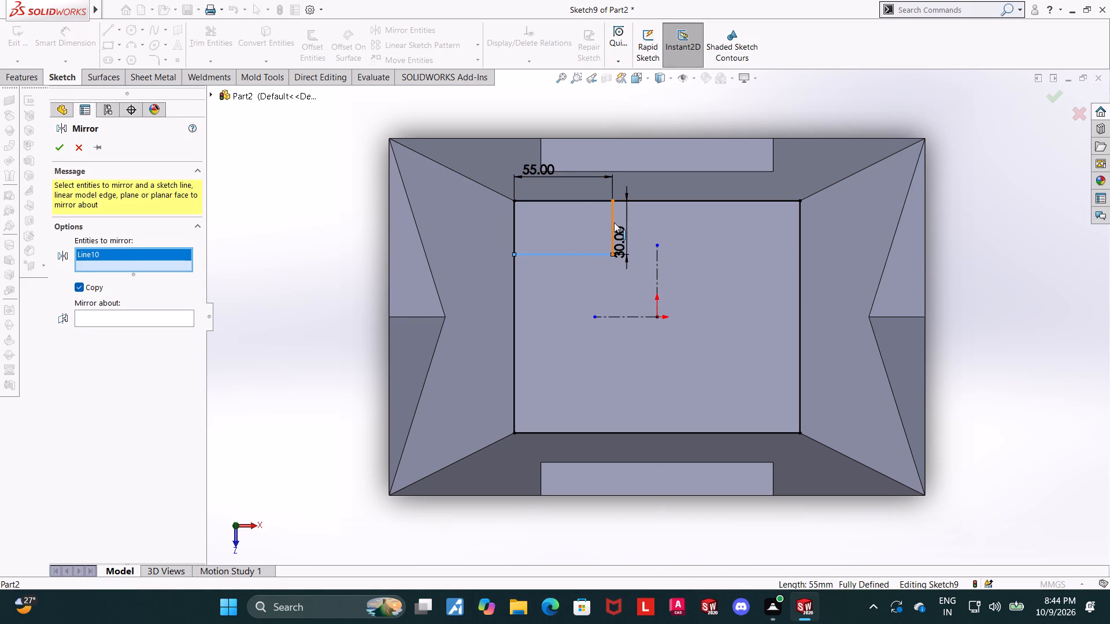
left_click(614, 222)
left_click(138, 330)
left_click(604, 317)
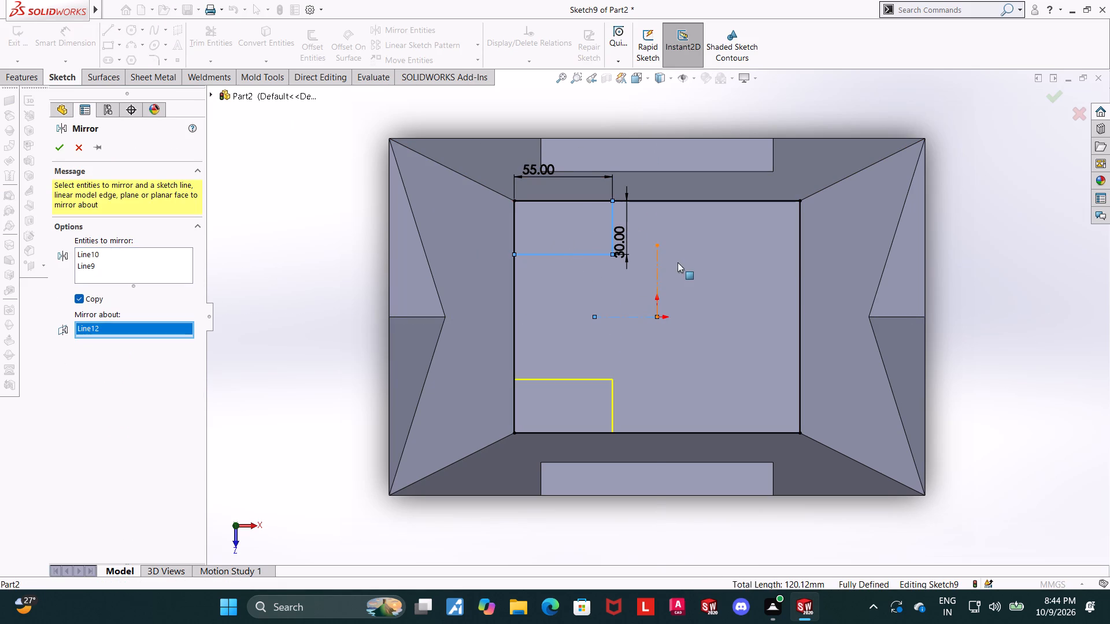
left_click(657, 267)
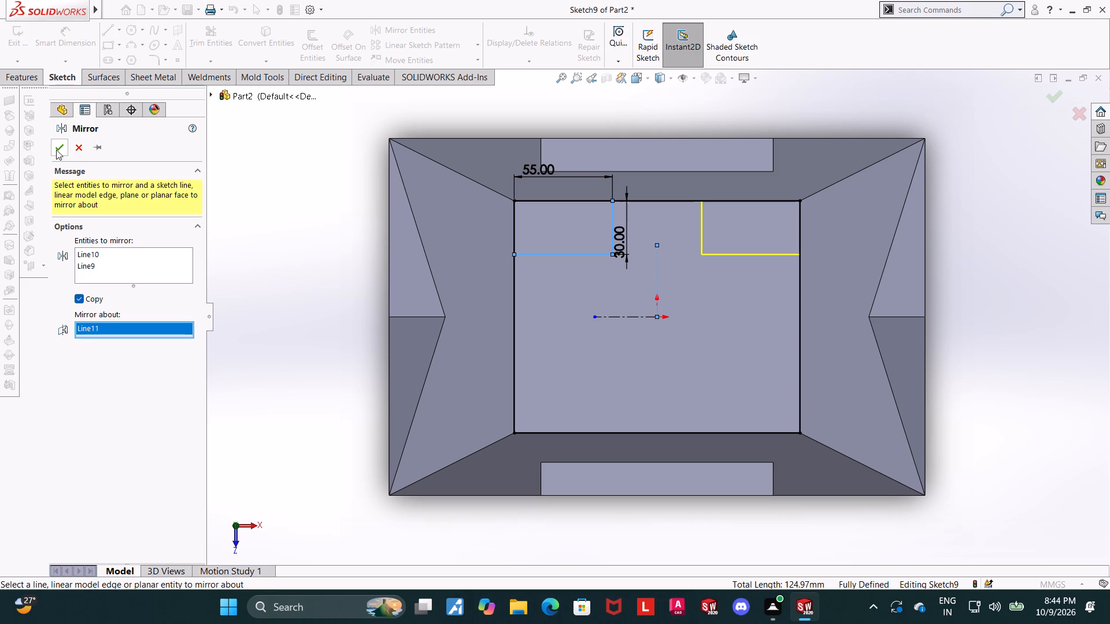
left_click(57, 150)
Mirror the inner lines of both upper corner rectangles about the horizontal centerline.
left_click(389, 25)
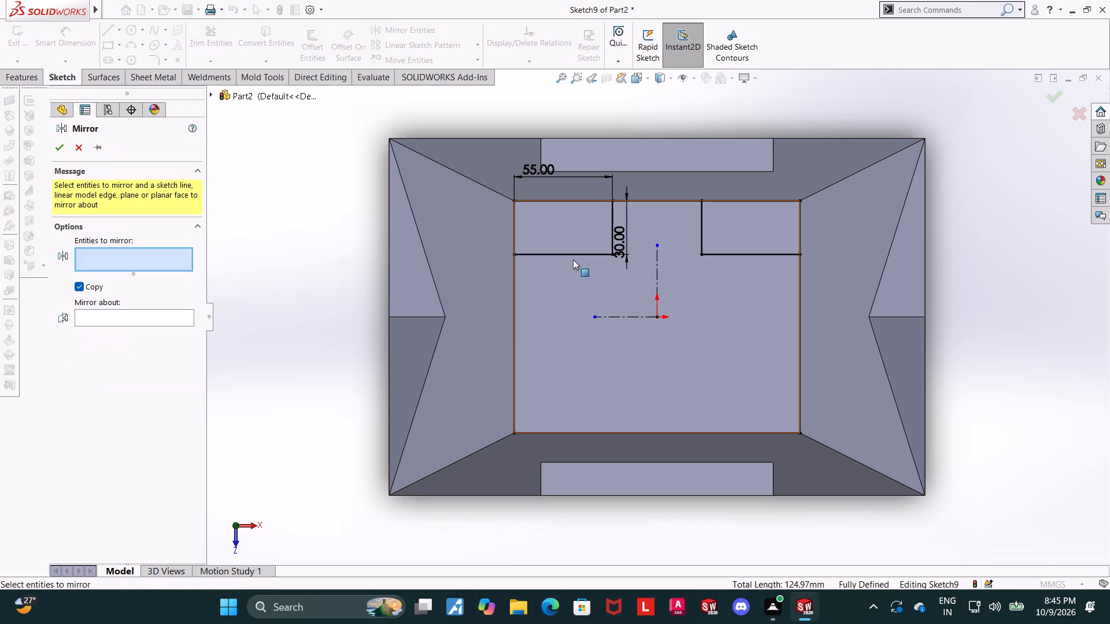
left_click_drag(573, 258, 737, 227)
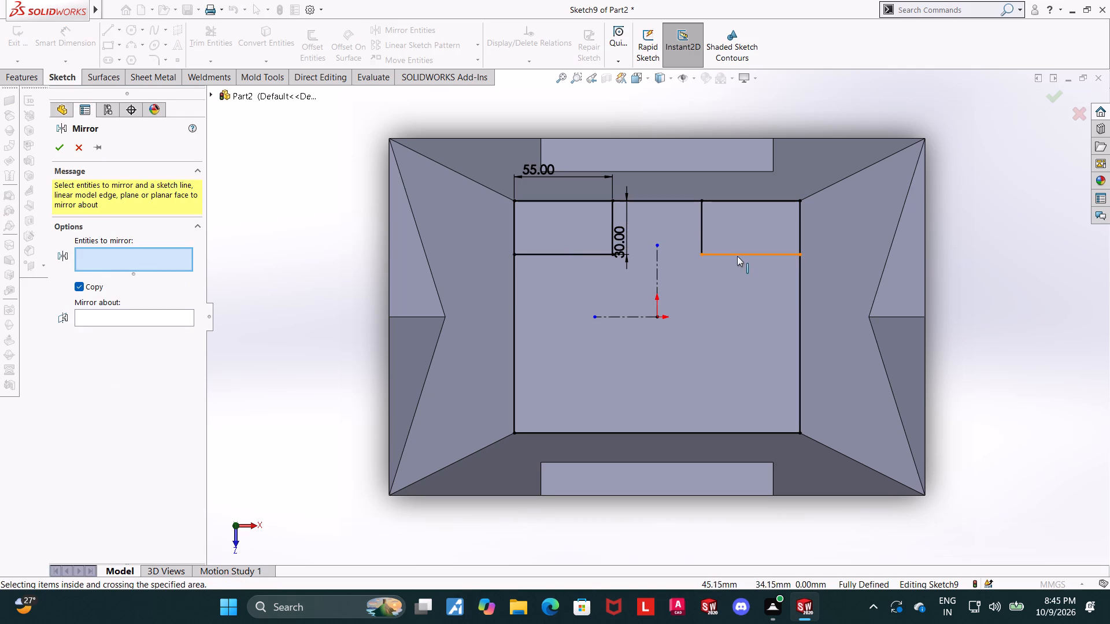
left_click(737, 256)
left_click(705, 236)
left_click(698, 228)
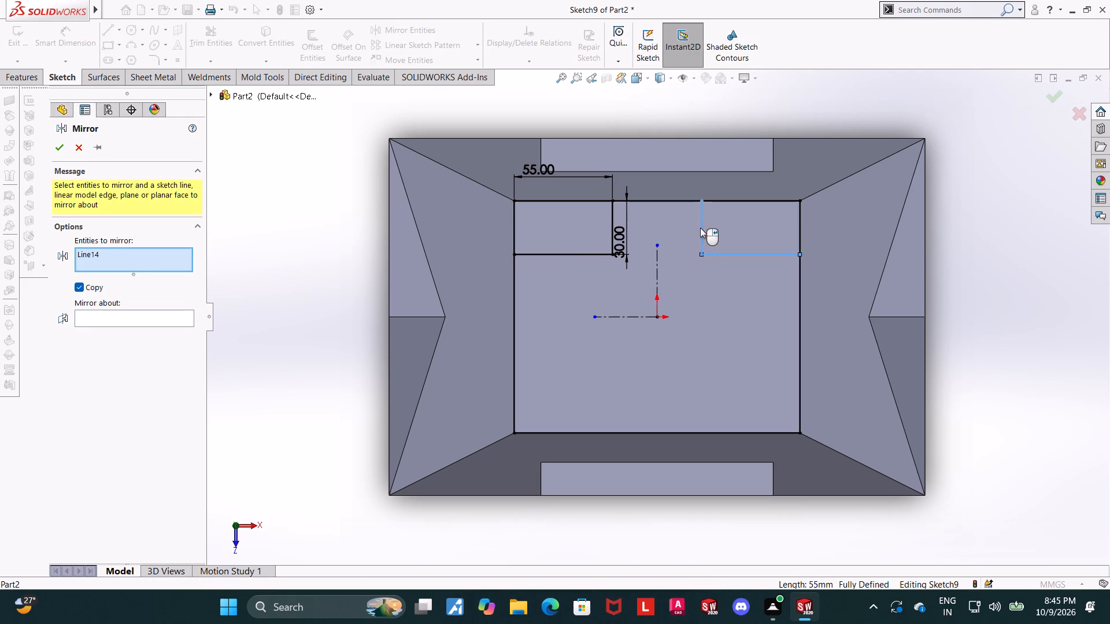
left_click(700, 228)
left_click_drag(654, 223, 578, 262)
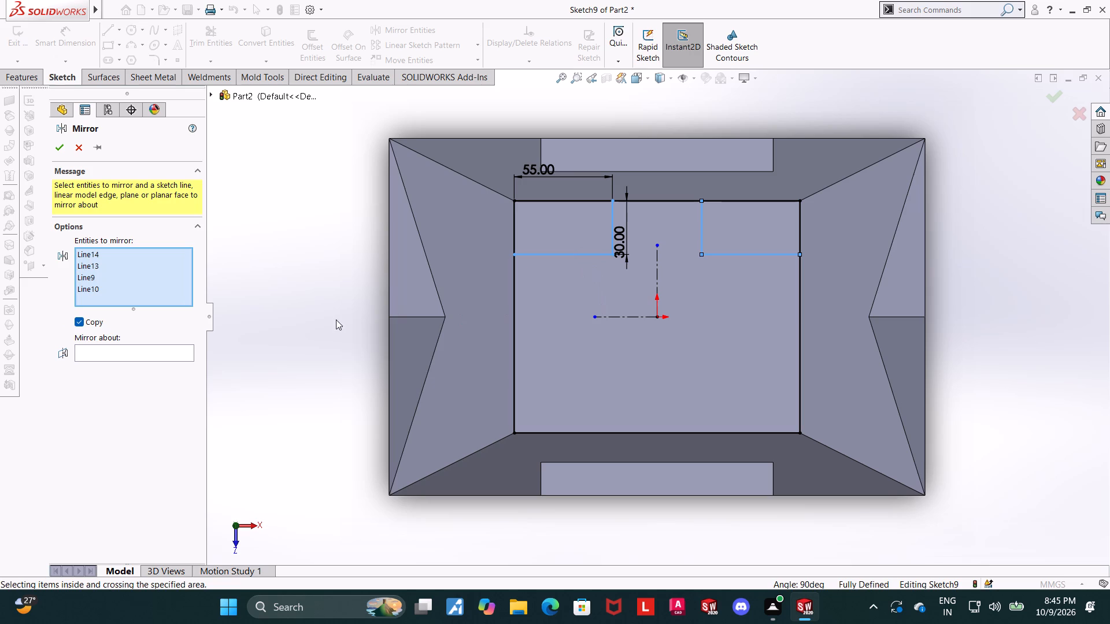
left_click(114, 350)
left_click(608, 315)
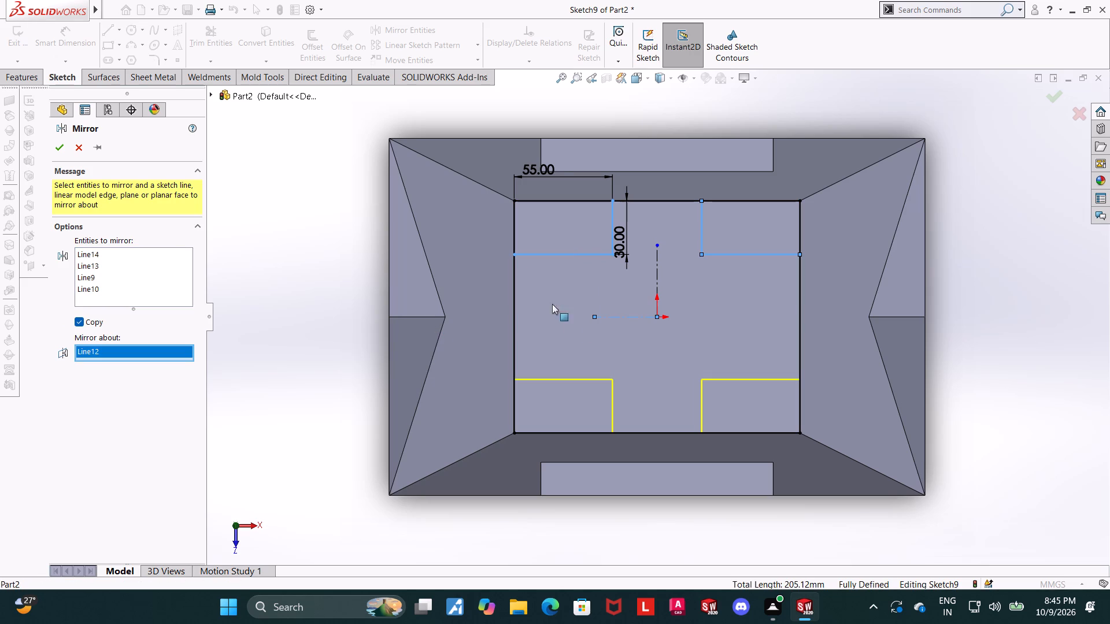
left_click(63, 153)
key("Escape")
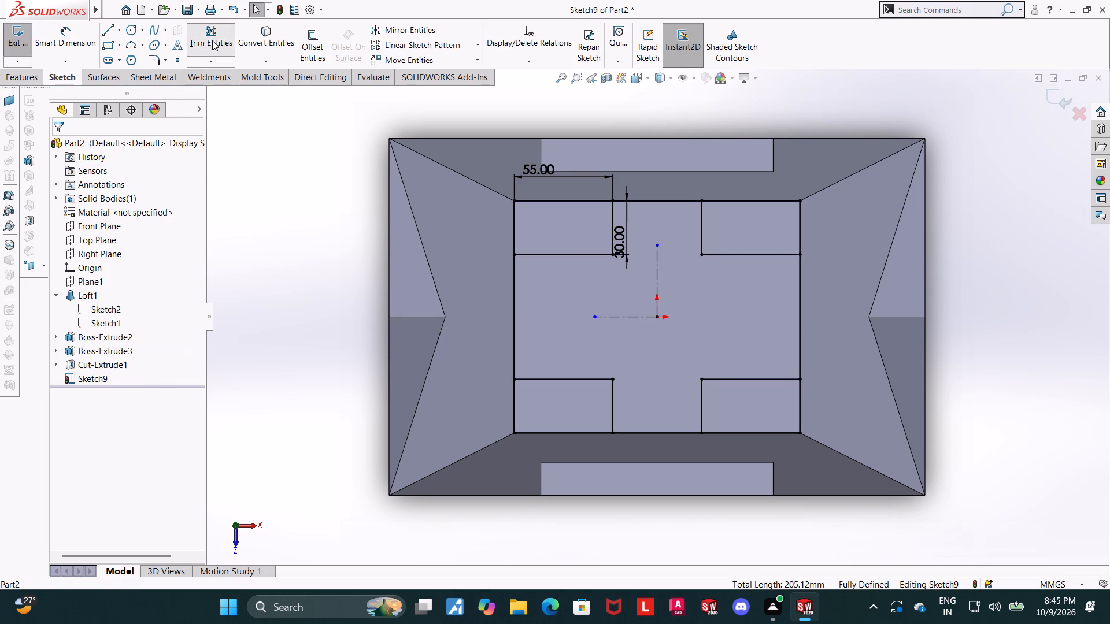
Trim the outer boundary segments at all four corners, leaving a closed plus-shaped outline on the top face.
left_click(212, 40)
left_click_drag(550, 204, 551, 188)
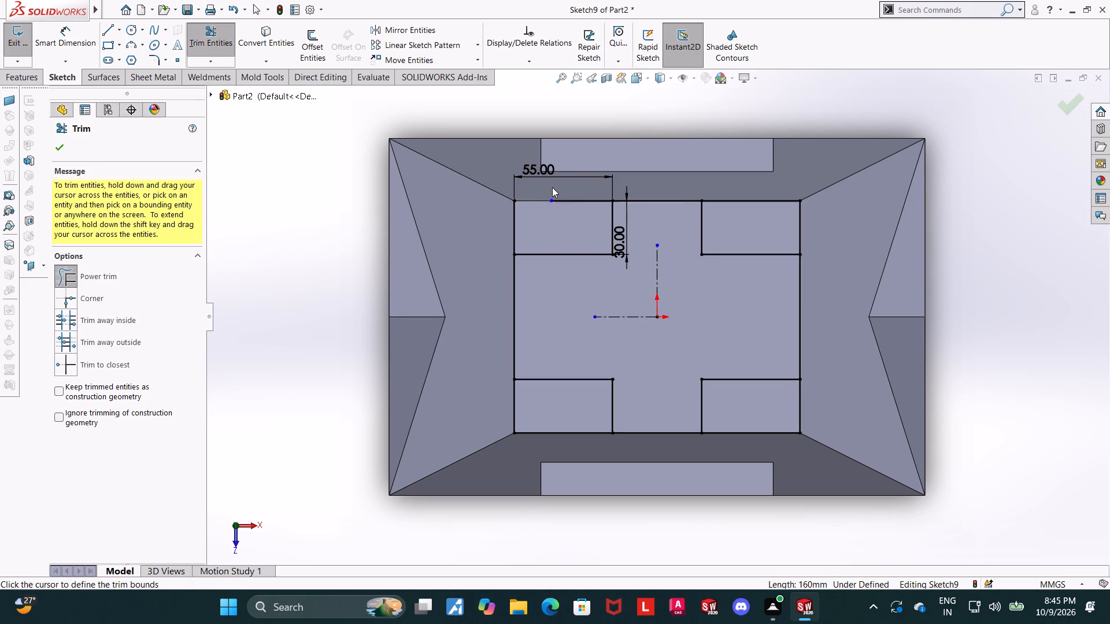
left_click(521, 217)
left_click_drag(505, 225, 449, 238)
left_click_drag(533, 217, 492, 229)
left_click_drag(564, 218, 571, 190)
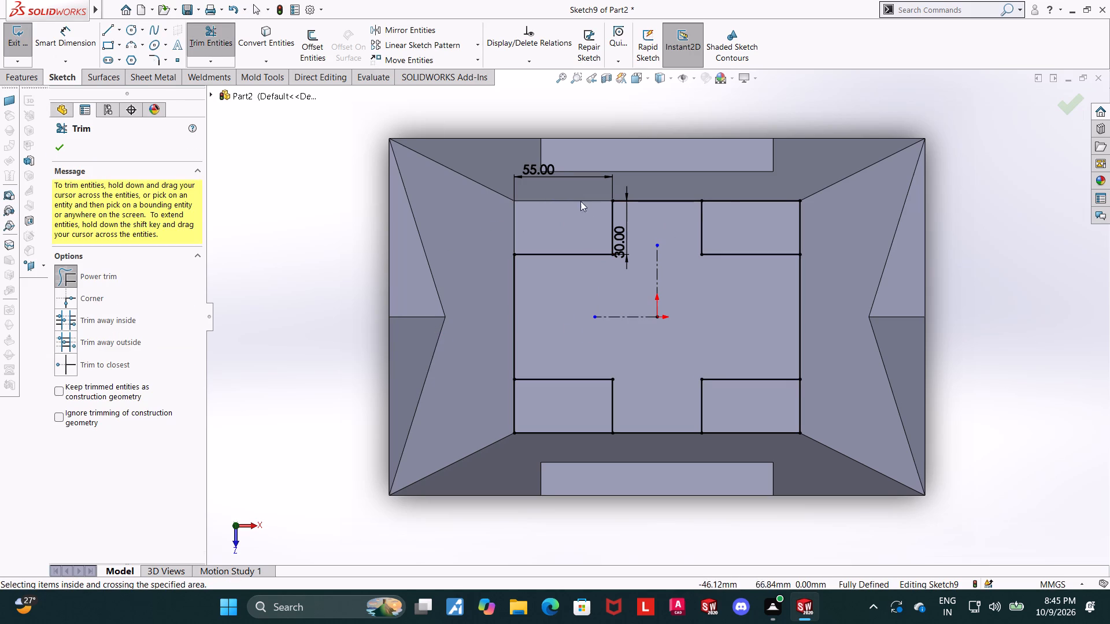
left_click_drag(723, 210, 721, 159)
left_click_drag(758, 217, 824, 228)
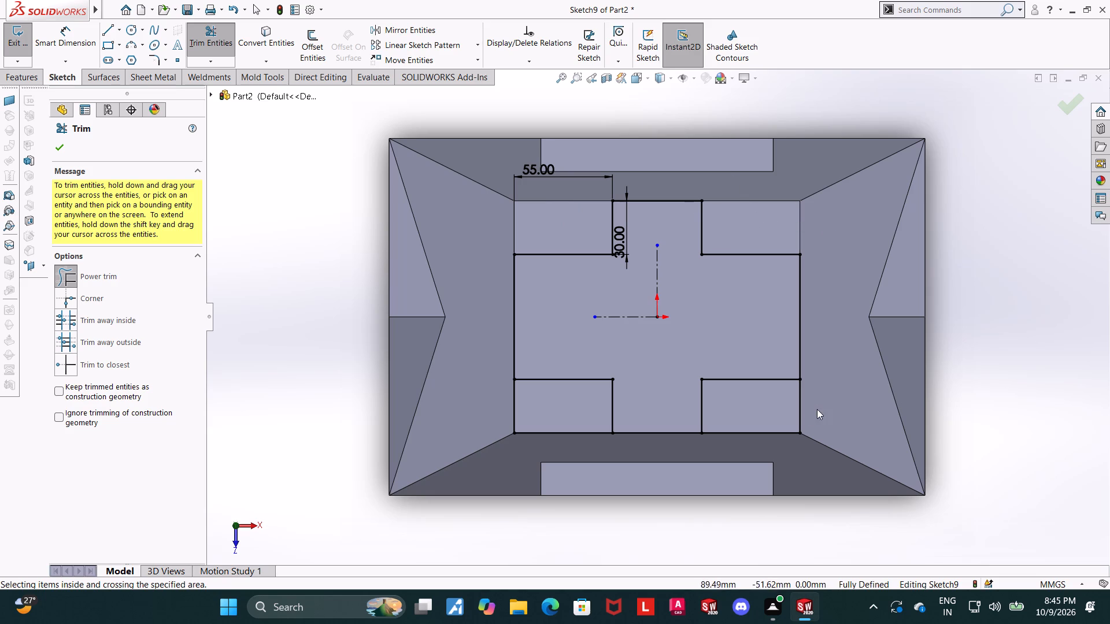
left_click_drag(812, 411, 724, 441)
left_click_drag(580, 436, 503, 422)
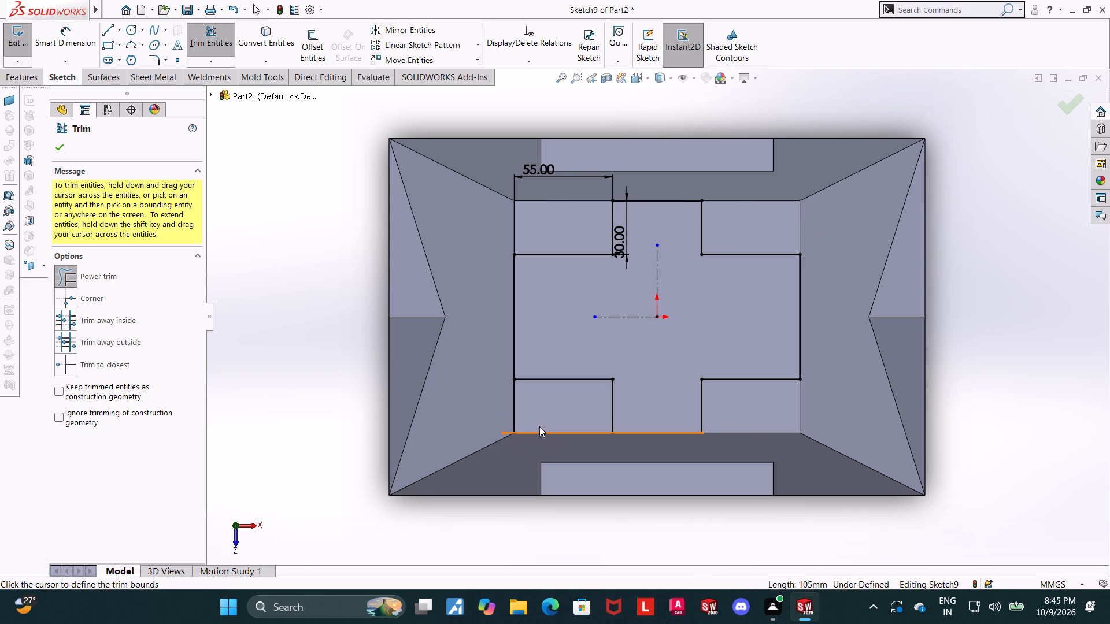
left_click_drag(537, 413, 486, 413)
left_click_drag(523, 414, 540, 469)
middle_click_drag(751, 436, 778, 247)
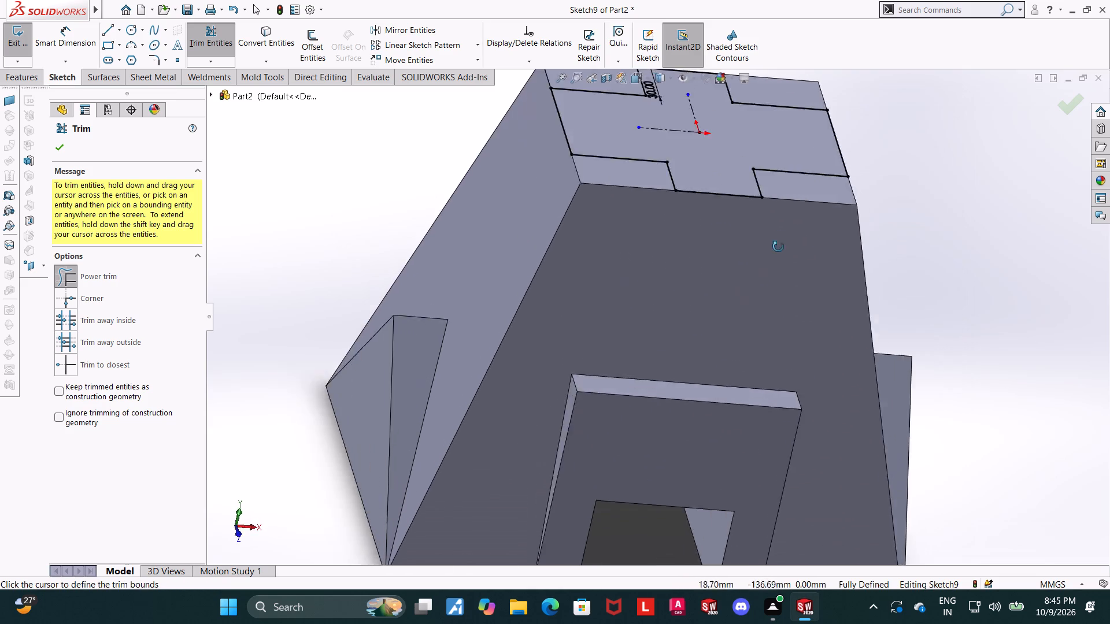
middle_click_drag(778, 247, 765, 306)
scroll(774, 274, "up", 2)
scroll(749, 77, "down", 1)
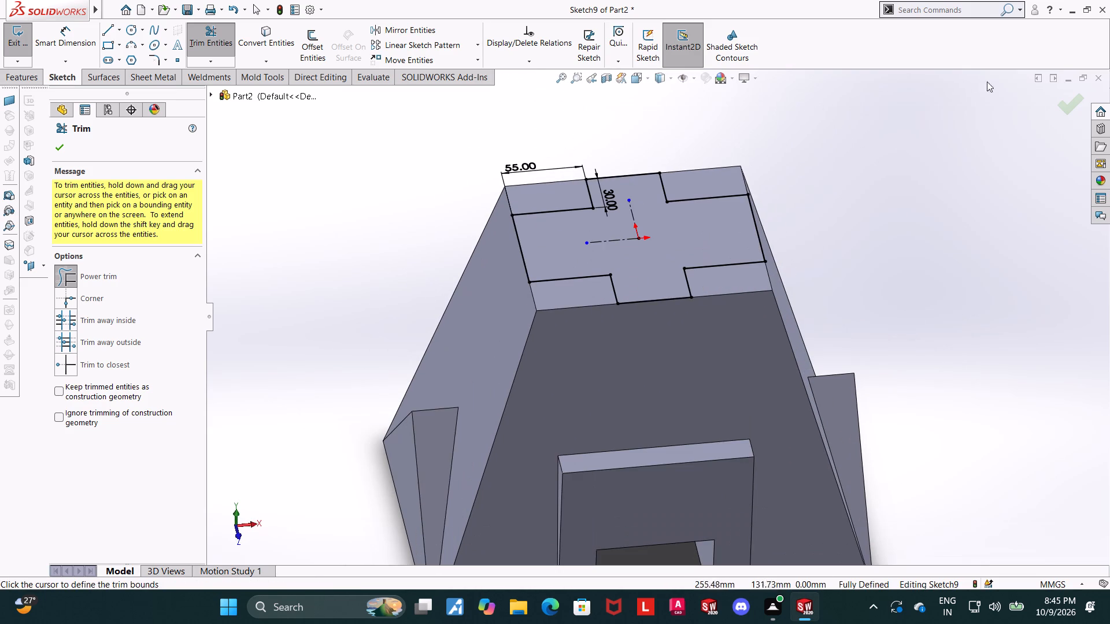
left_click(1065, 99)
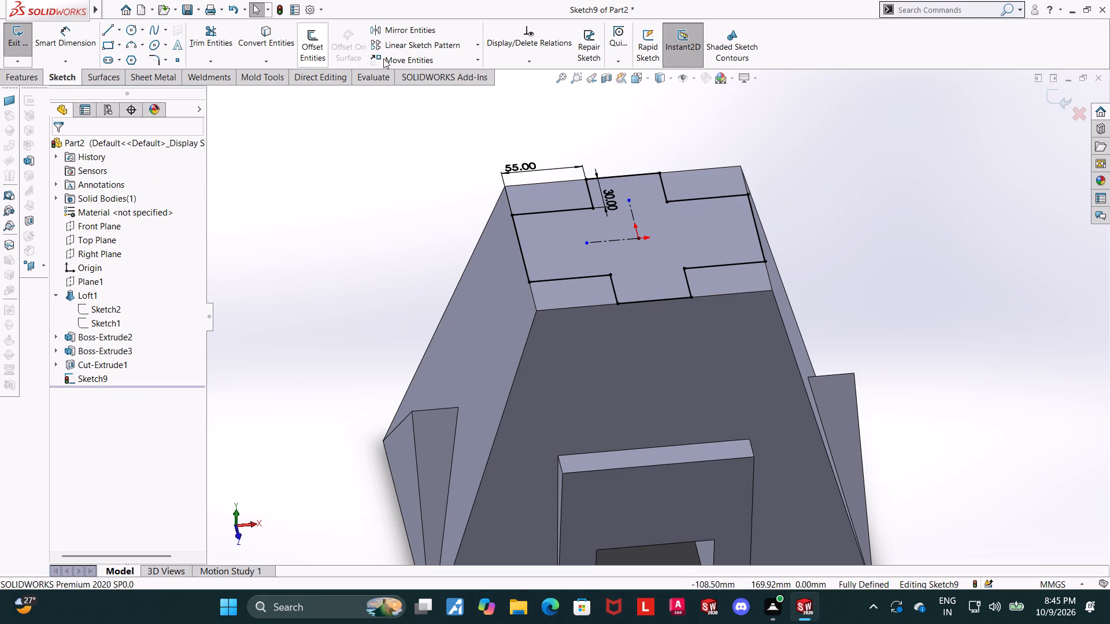
Cut the plus-shaped profile 25 mm blind down into the block's top, leaving four corner bosses.
left_click(1056, 98)
left_click(201, 38)
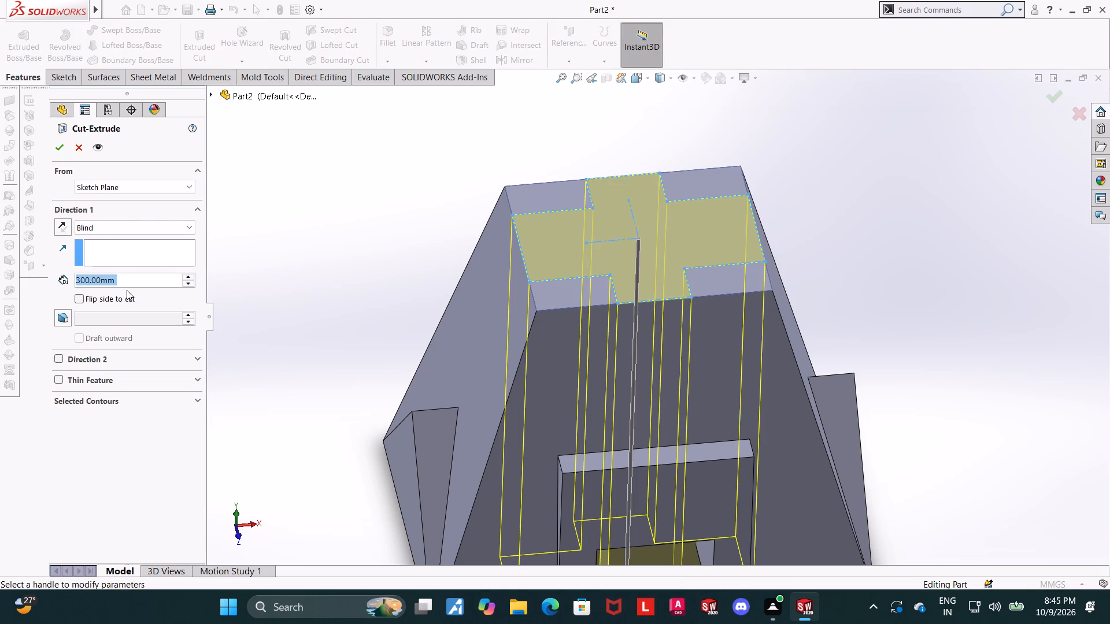
type("25")
key("Return")
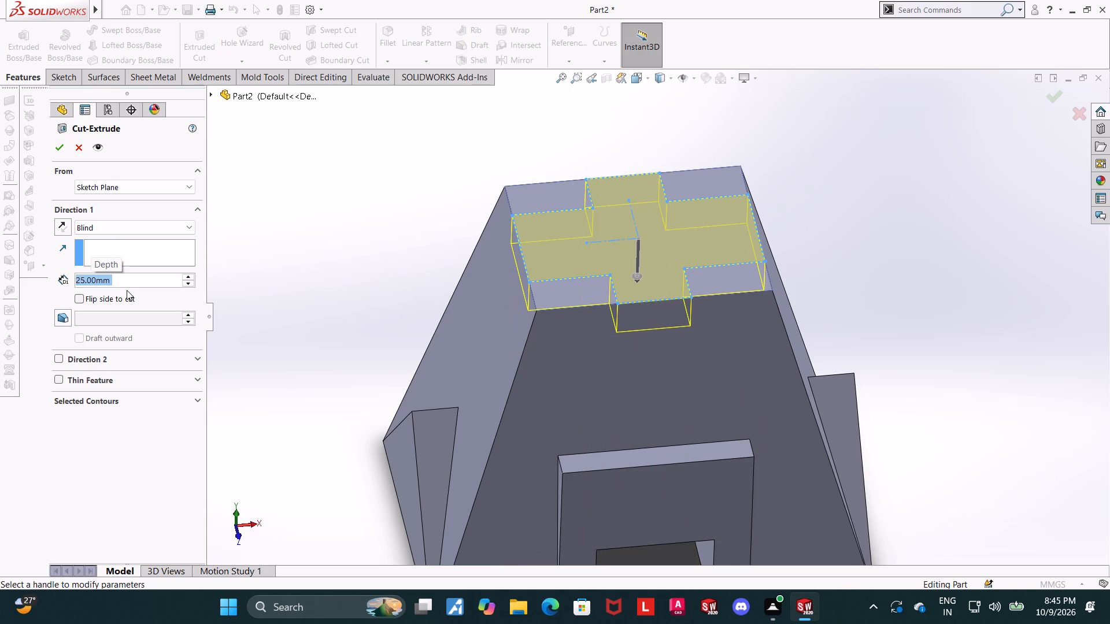
key("Return")
left_click(930, 228)
middle_click(912, 222)
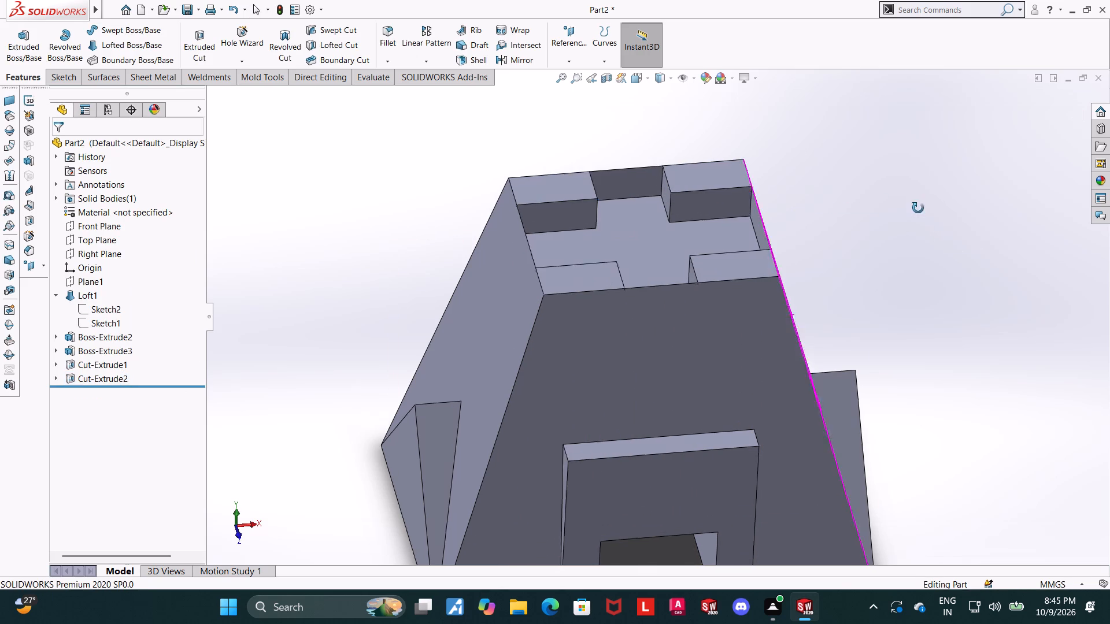
Edit the top cut's sketch and trim away the four outer end segments of the plus-shaped outline.
left_click(55, 378)
left_click(88, 392)
left_click(92, 362)
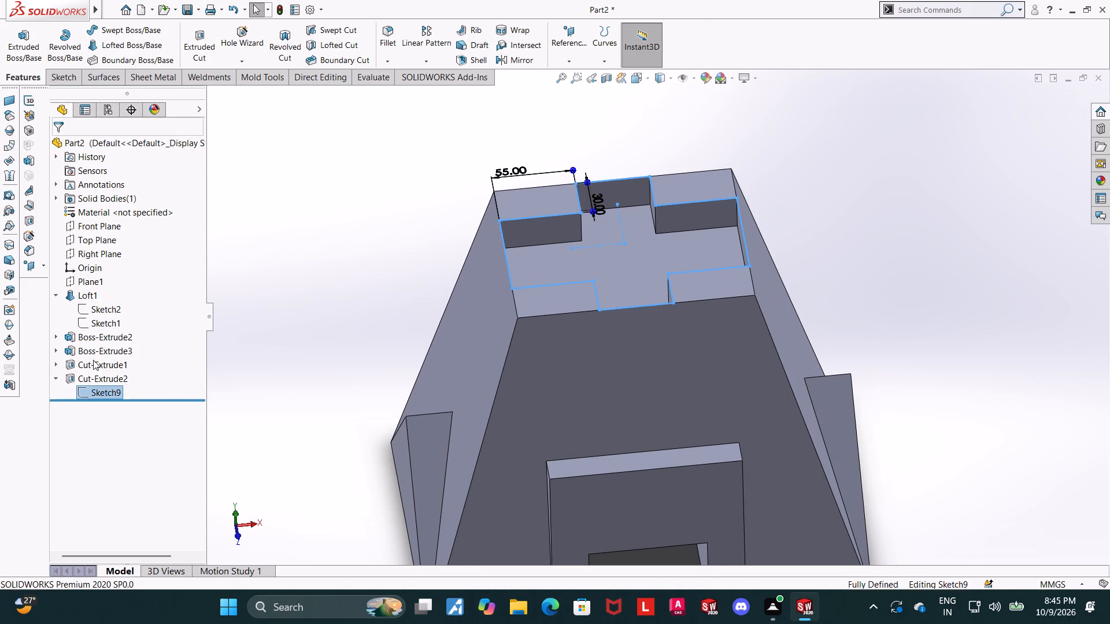
left_click(105, 393)
left_click(137, 377)
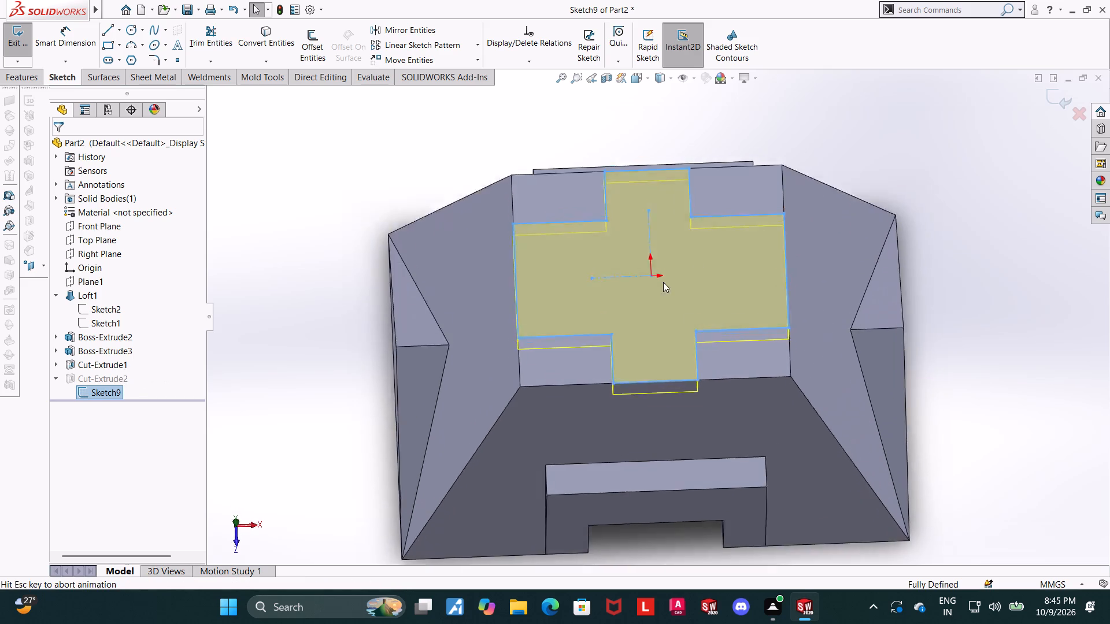
left_click_drag(659, 202, 658, 183)
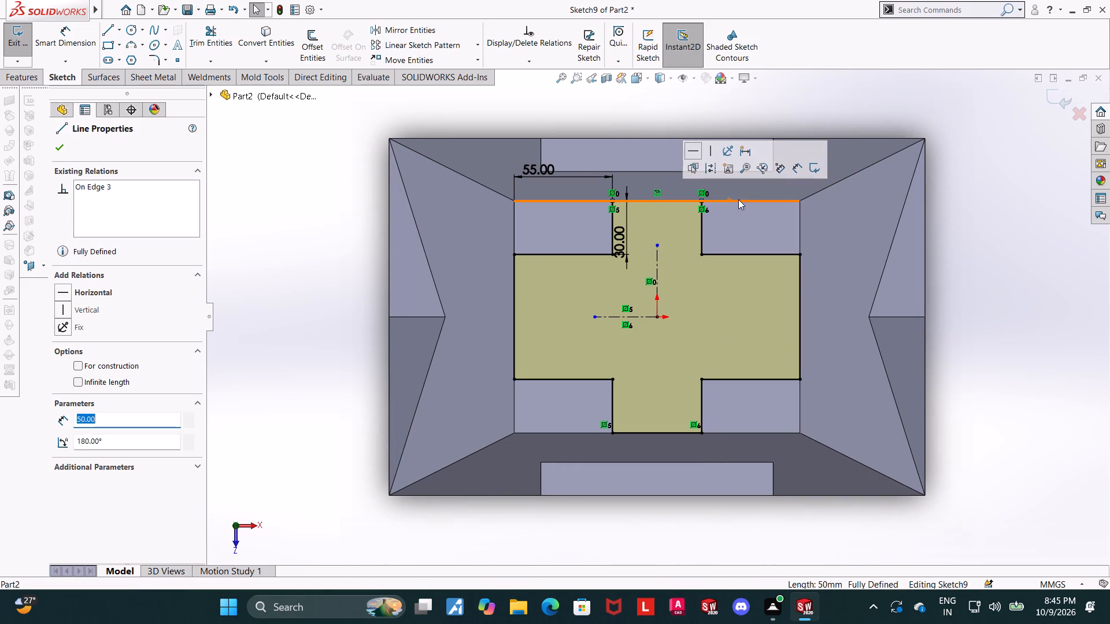
key("Escape")
left_click(672, 202)
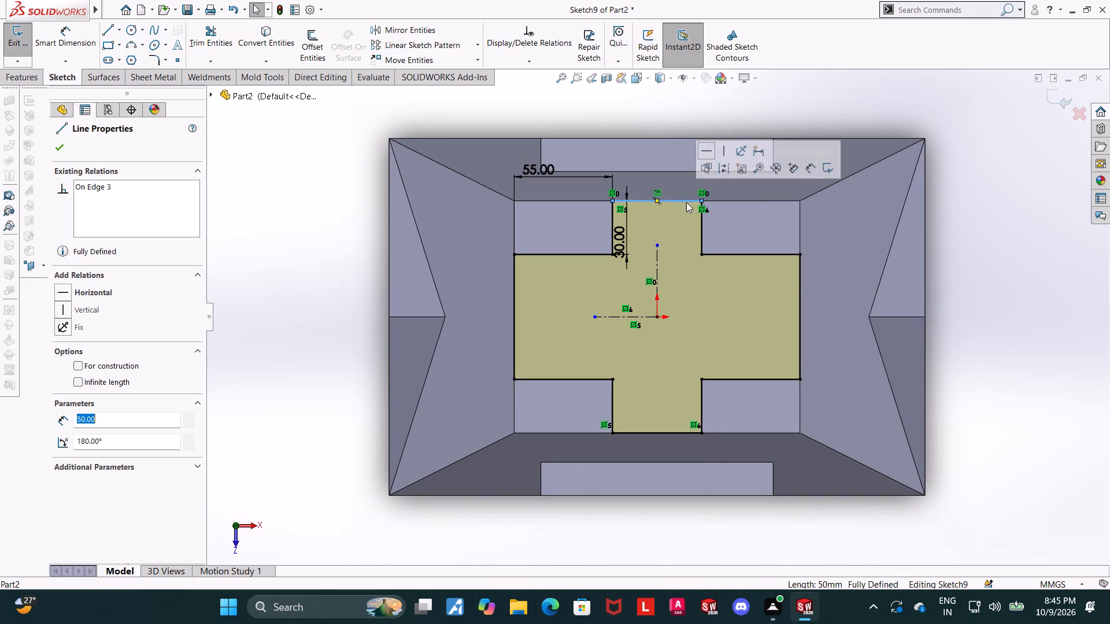
left_click(220, 46)
left_click_drag(672, 231, 669, 177)
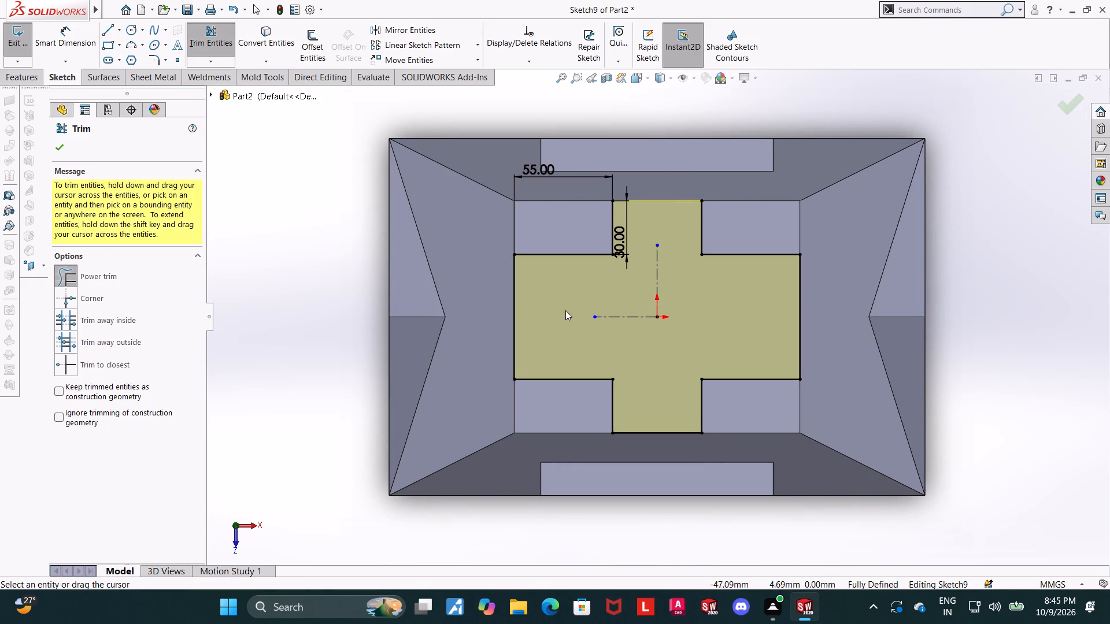
left_click_drag(541, 311, 482, 311)
left_click_drag(811, 306, 782, 304)
left_click_drag(664, 418, 661, 447)
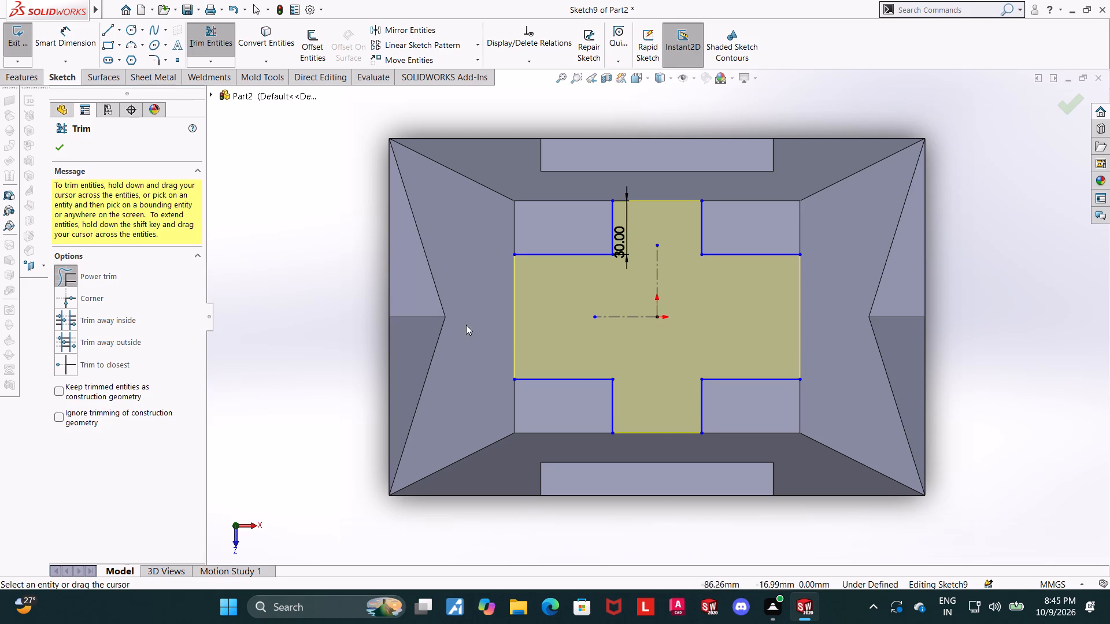
key("Escape")
key("Escape")
Close the plus outline's upper arm with three lines extending beyond the top face's edge, 50 mm wide.
left_click(108, 32)
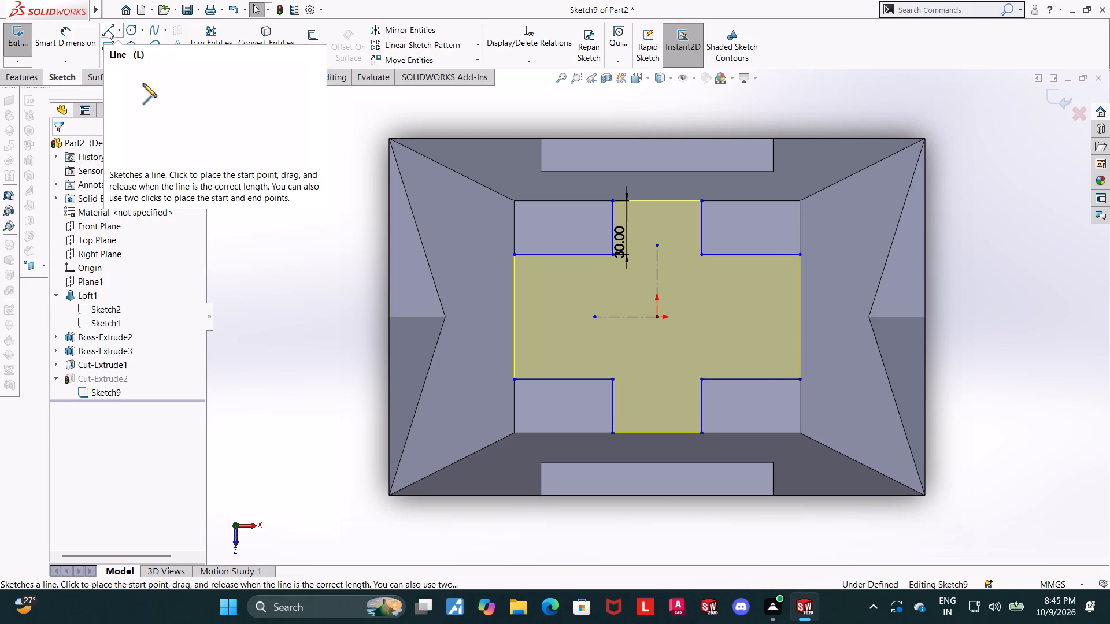
left_click(108, 27)
left_click(611, 201)
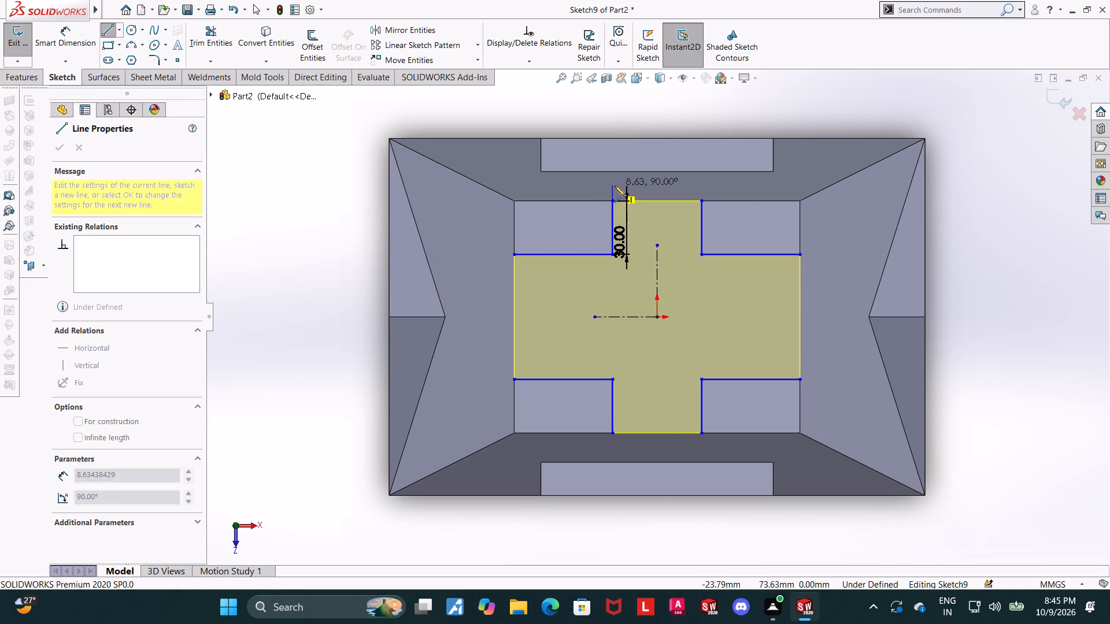
left_click(615, 184)
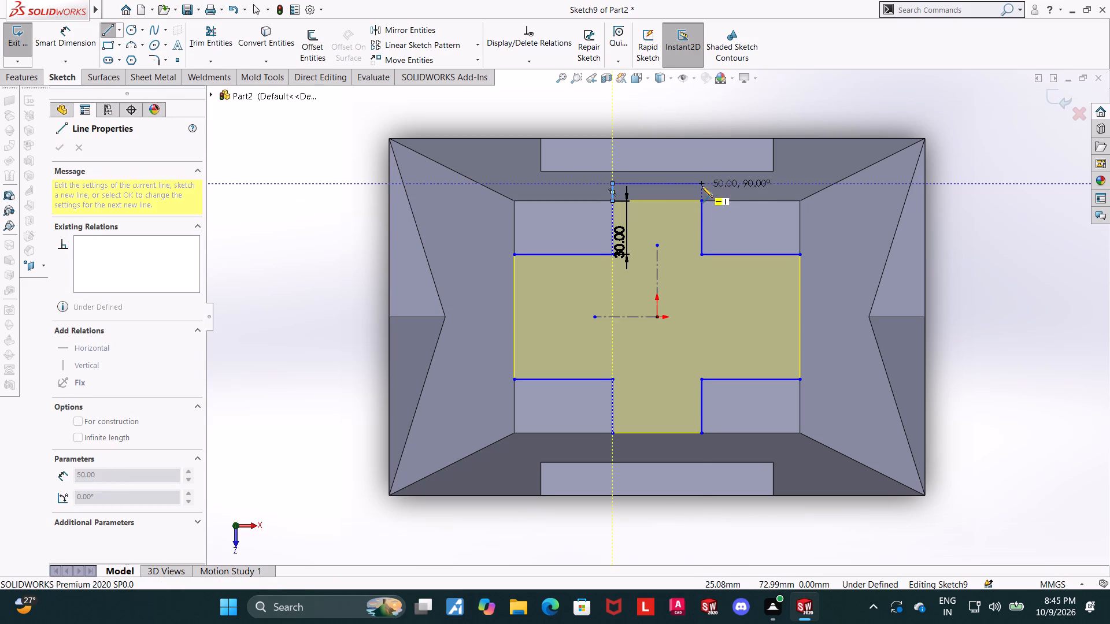
left_click(702, 186)
left_click(702, 200)
key("Escape")
key("Escape")
Close the plus outline's left arm with three lines extending about 14 mm beyond the top face's edge.
scroll(767, 191, "up", 2)
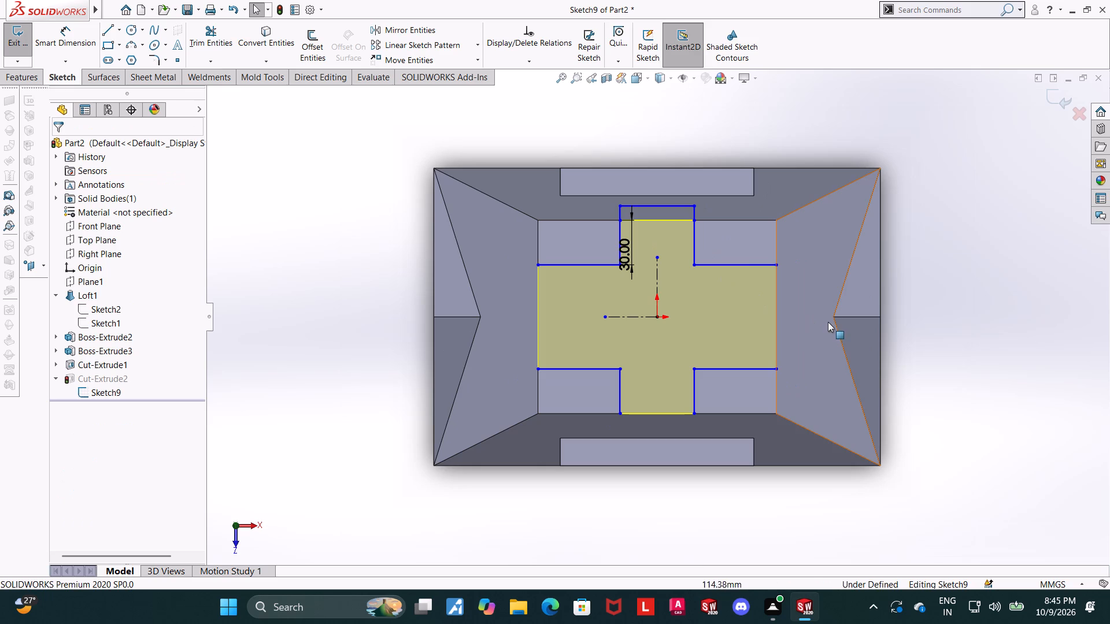
left_click(112, 25)
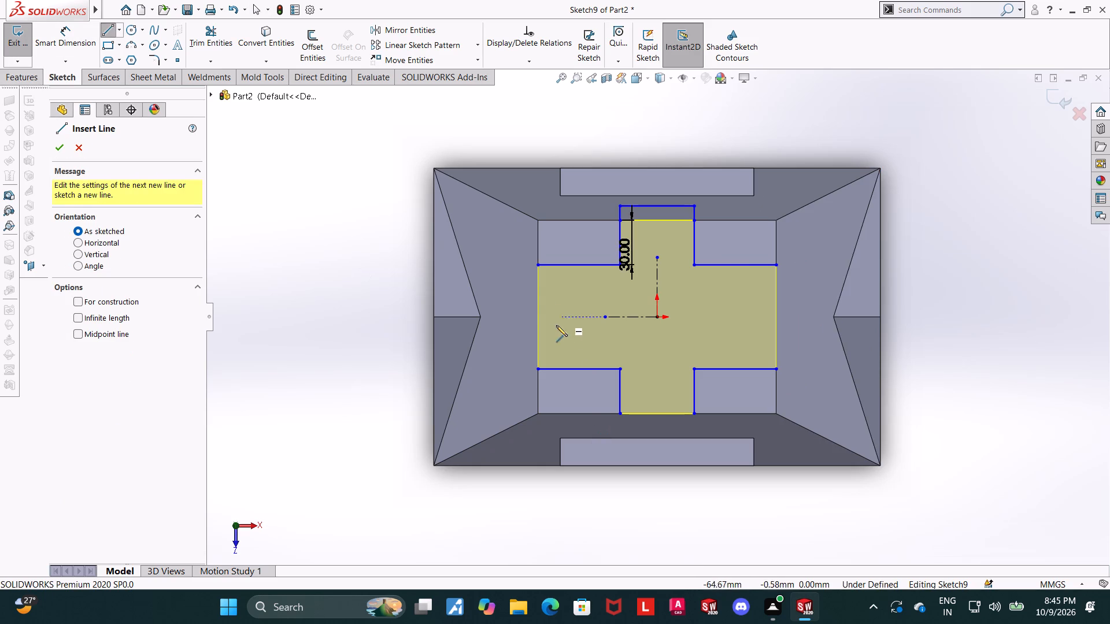
left_click(536, 266)
left_click(517, 268)
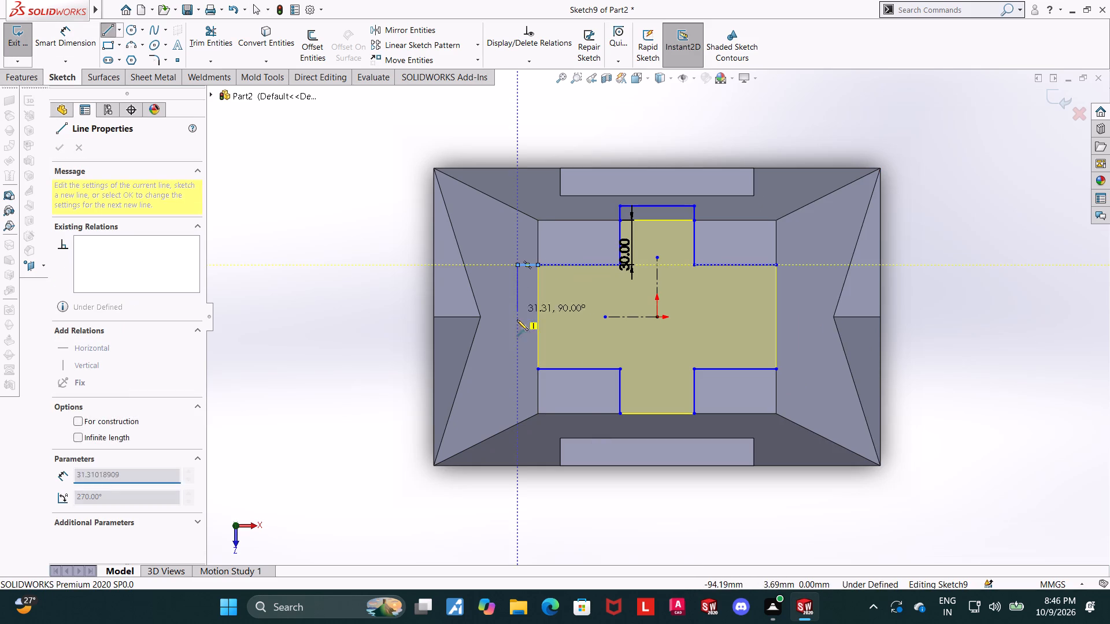
left_click(520, 368)
left_click(536, 367)
key("Escape")
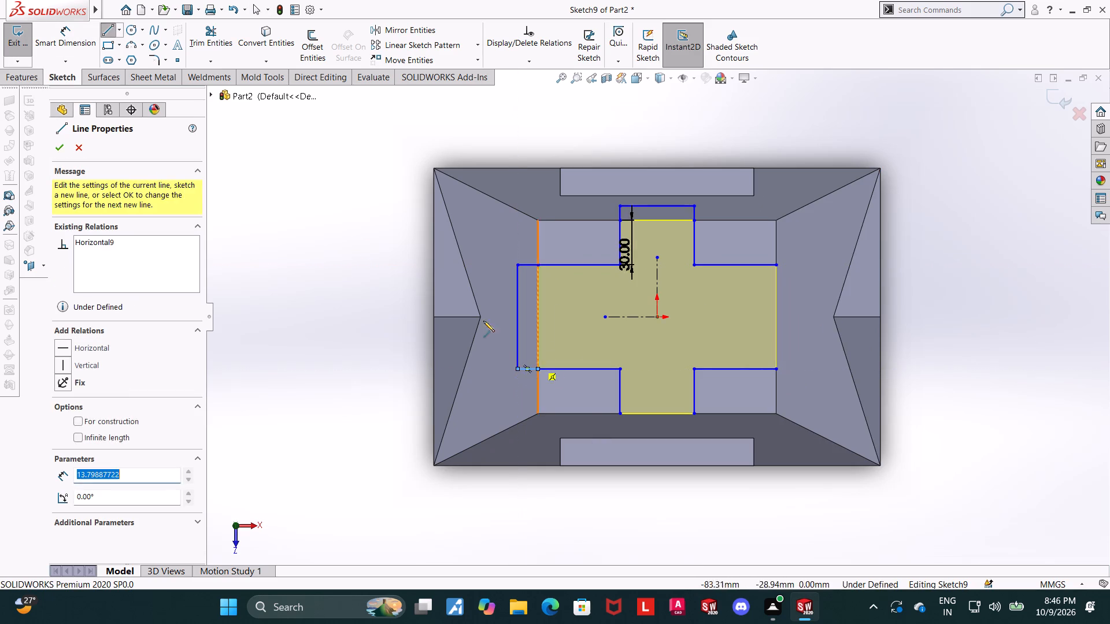
key("Escape")
Close the plus outline's right arm with three lines extending beyond the top face's edge, 70 mm across.
left_click(109, 26)
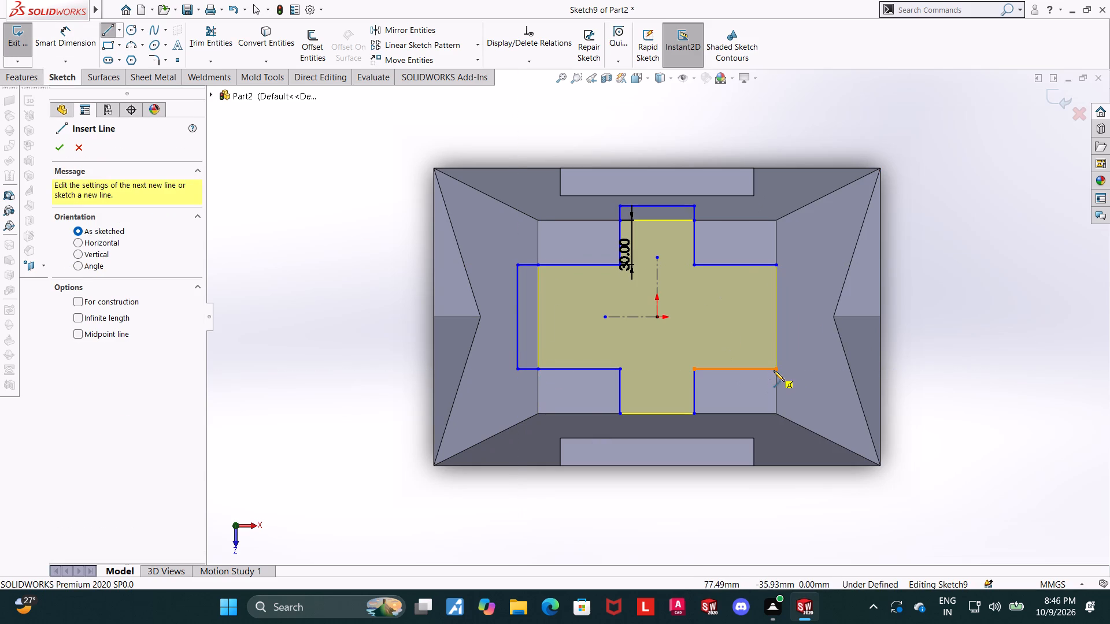
left_click(774, 370)
left_click(797, 369)
left_click(796, 263)
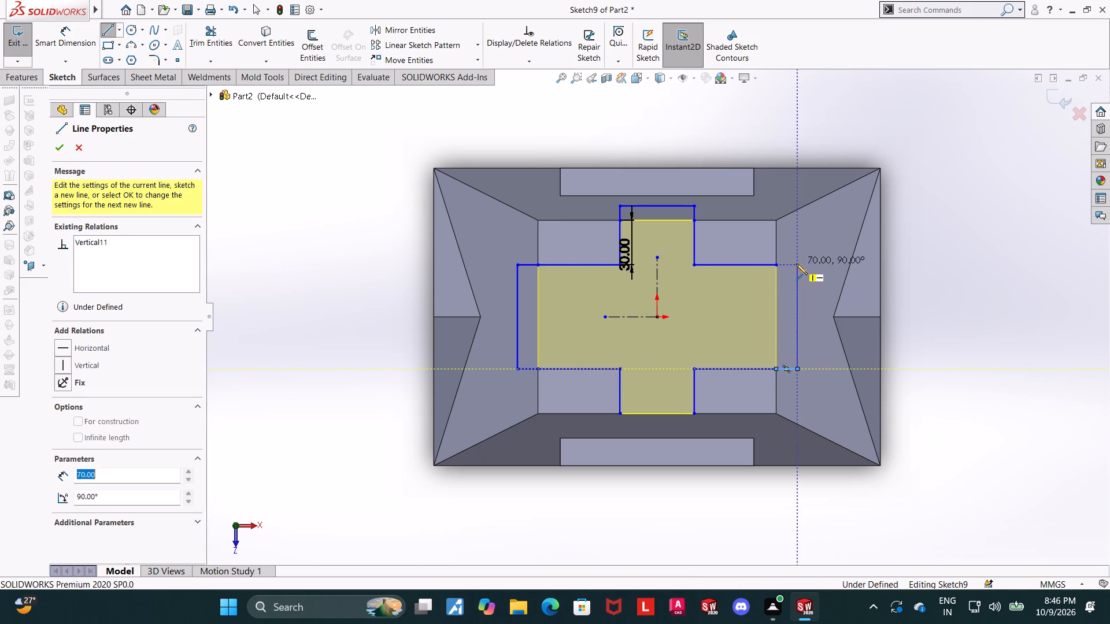
left_click(775, 263)
key("Escape")
key("Escape")
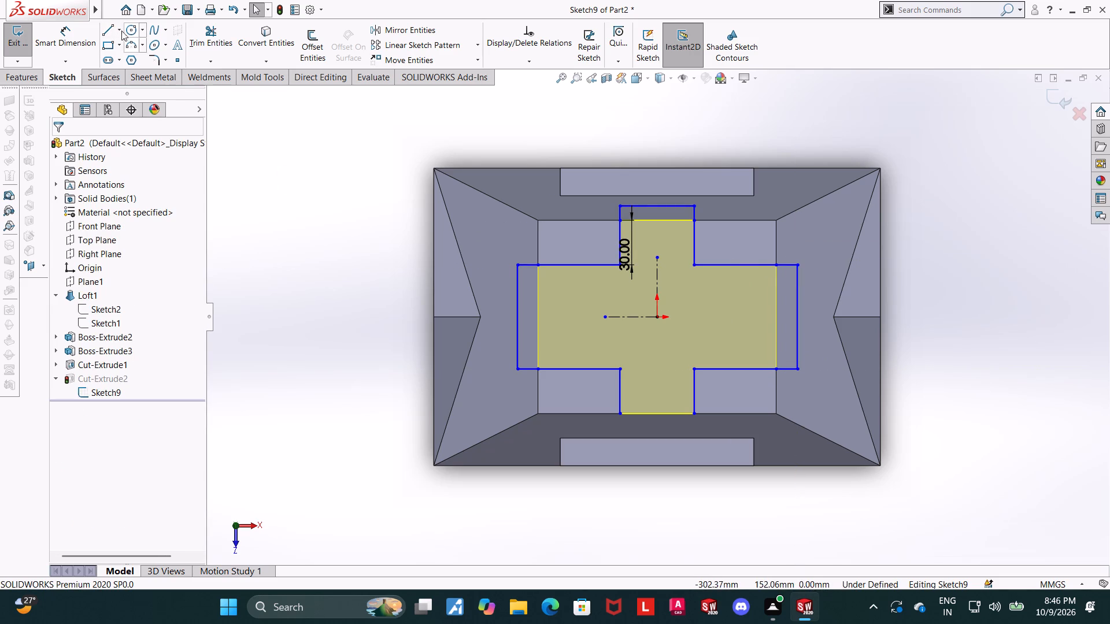
Close the plus outline's lower arm with three lines past the top face's edge and exit the sketch to rebuild the cut.
left_click(113, 25)
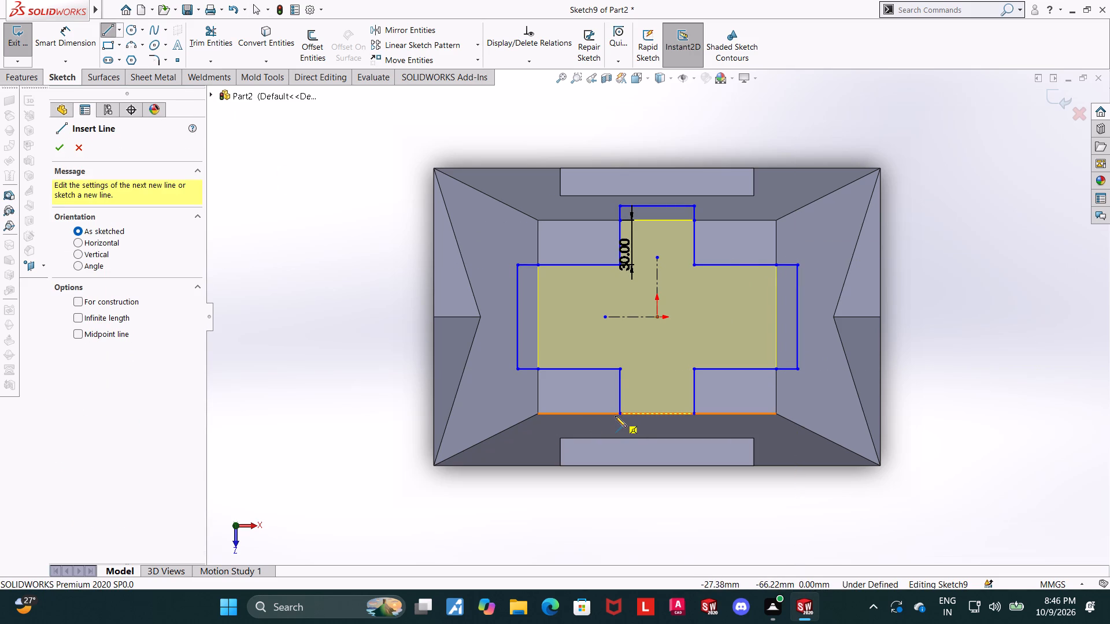
left_click(619, 414)
left_click(618, 448)
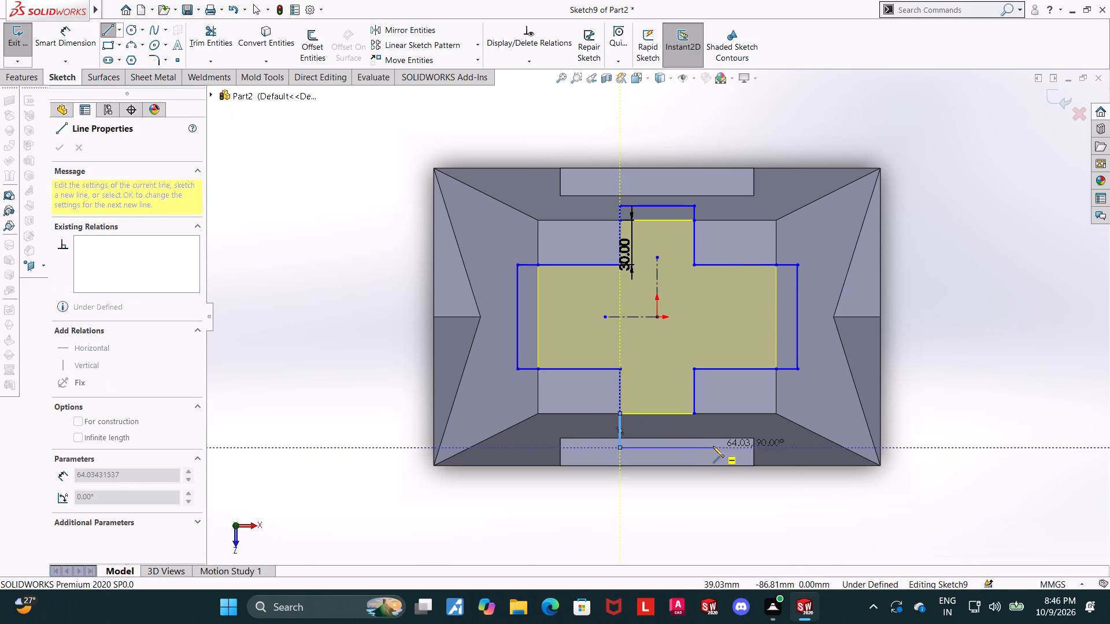
left_click(695, 446)
left_click(697, 417)
key("Escape")
key("Escape")
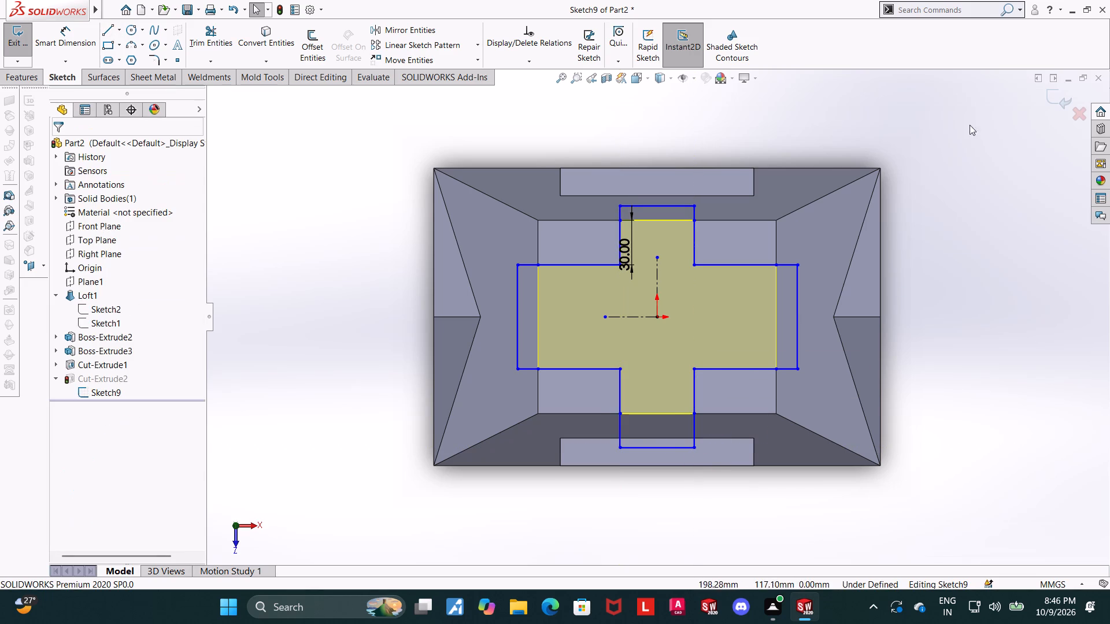
left_click(1053, 91)
Inspect the rebuilt top recess and corner bosses from several angles, including isometric views.
middle_click_drag(900, 361, 893, 196)
scroll(902, 284, "up", 1)
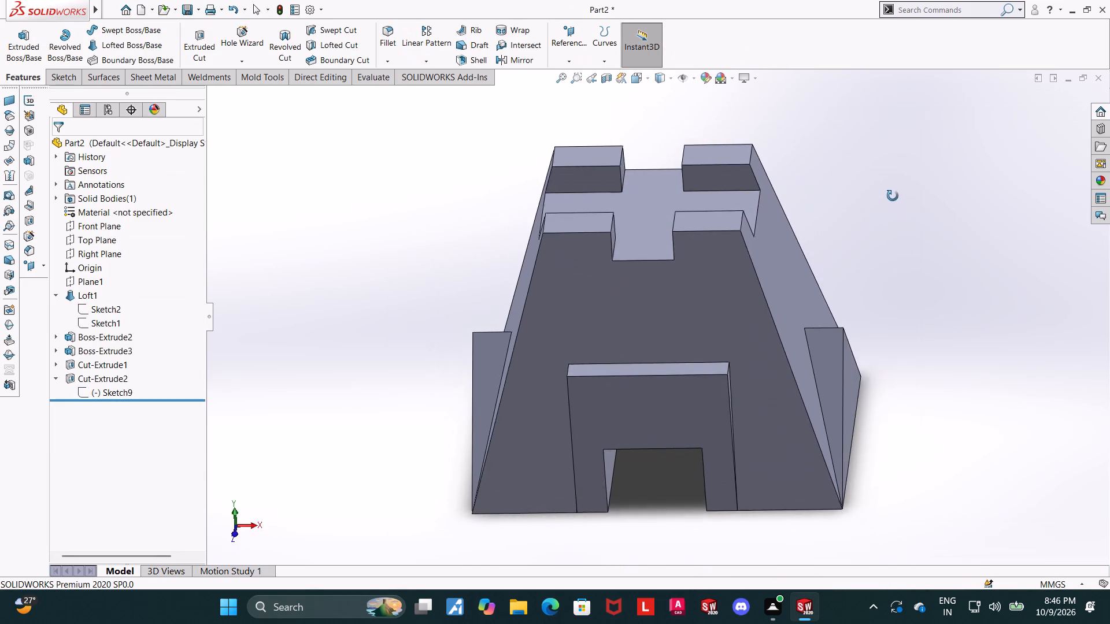
middle_click_drag(893, 196, 996, 237)
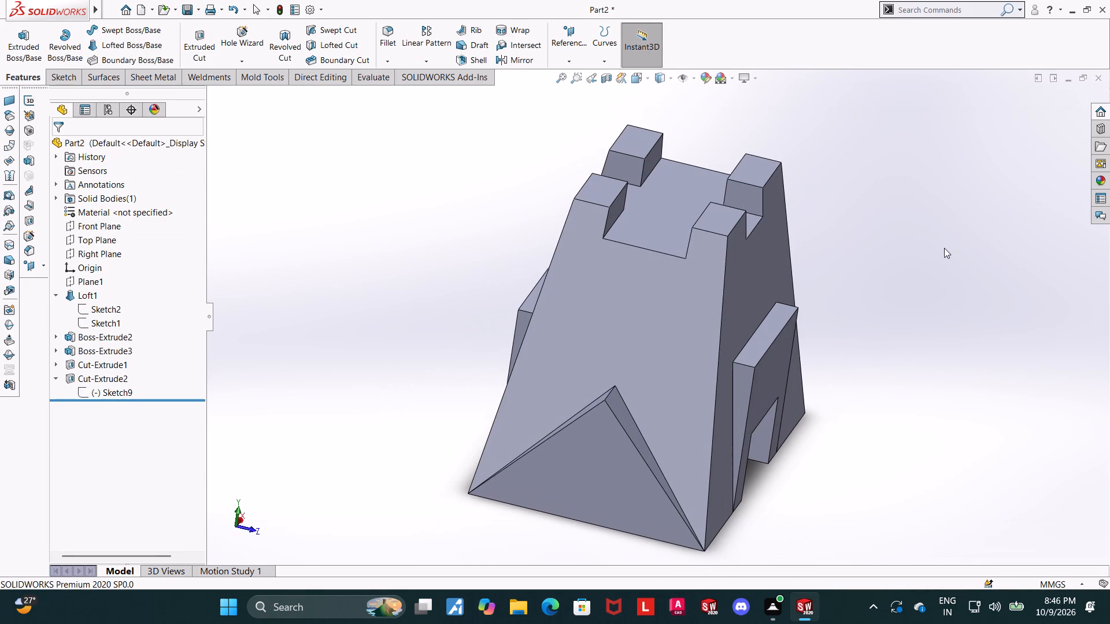
key("ctrl+7")
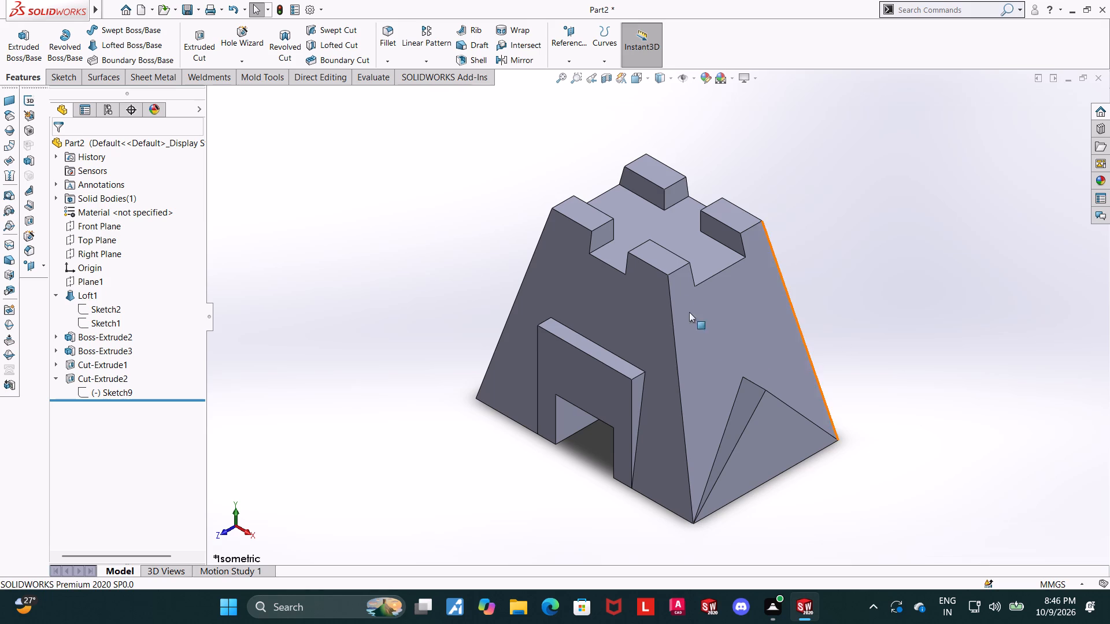
middle_click_drag(642, 268, 757, 322)
left_click(637, 77)
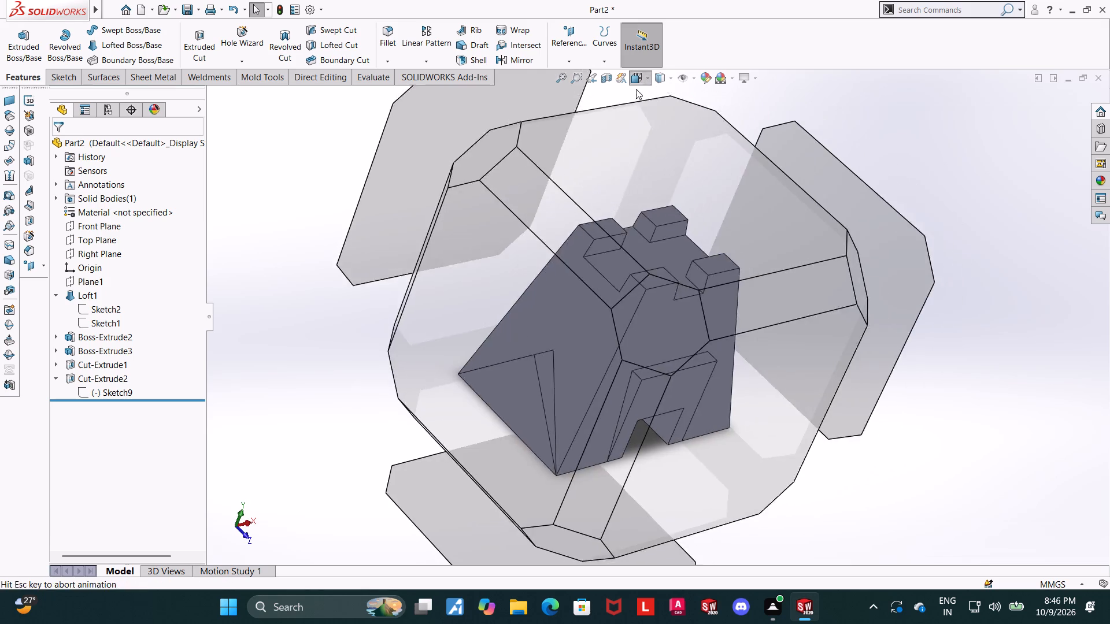
left_click(528, 384)
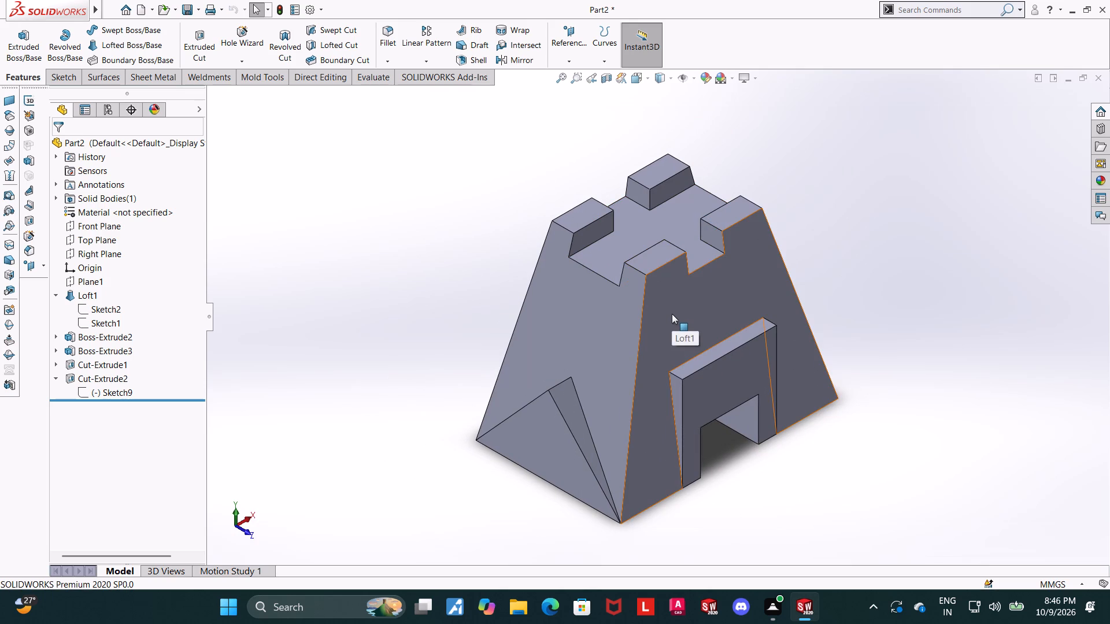
Measure the distance between the upper and lower edges of a corner boss's inner end face.
left_click(373, 72)
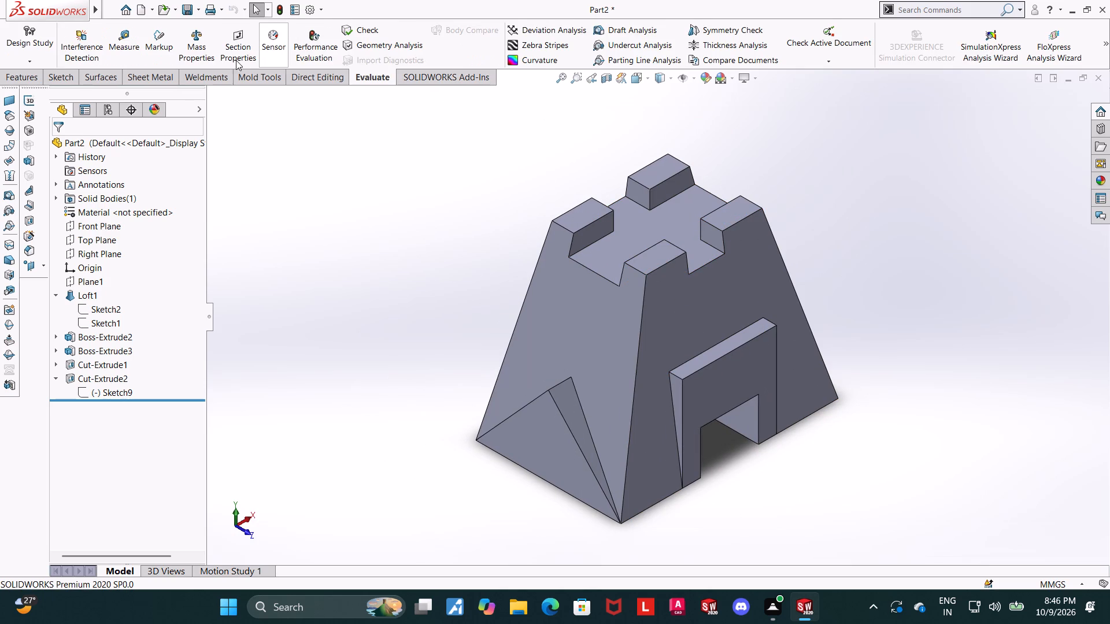
left_click(121, 41)
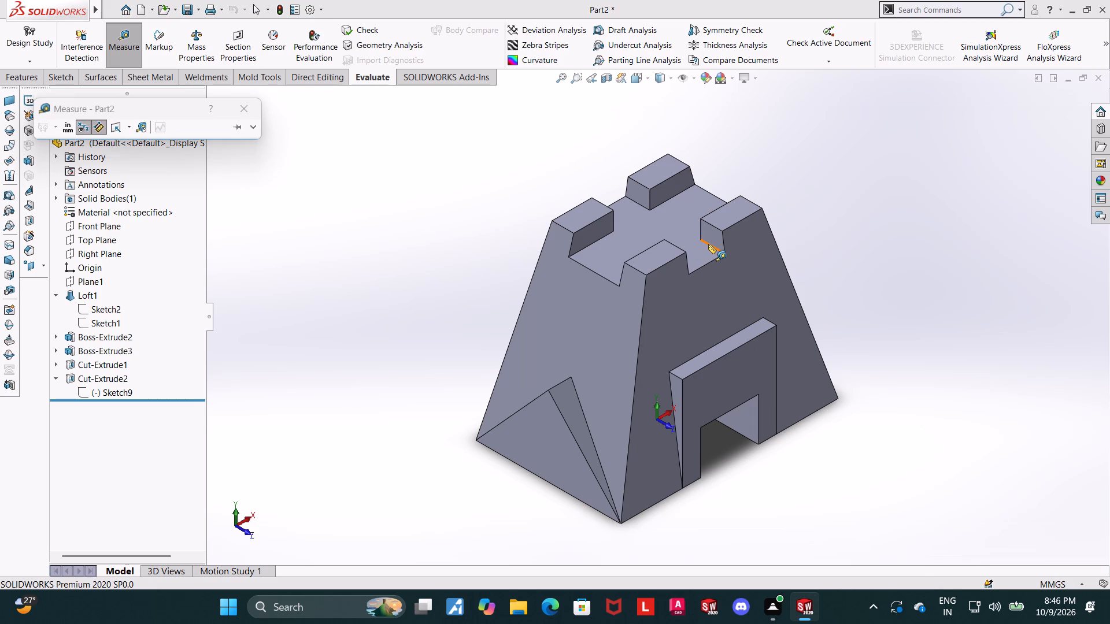
left_click(708, 244)
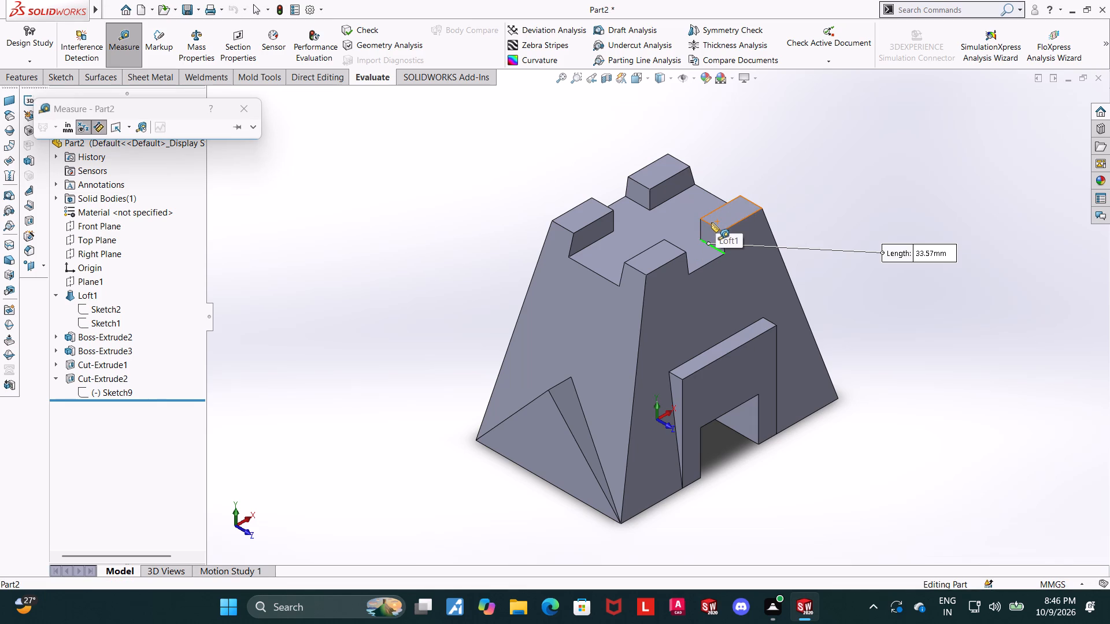
left_click(711, 223)
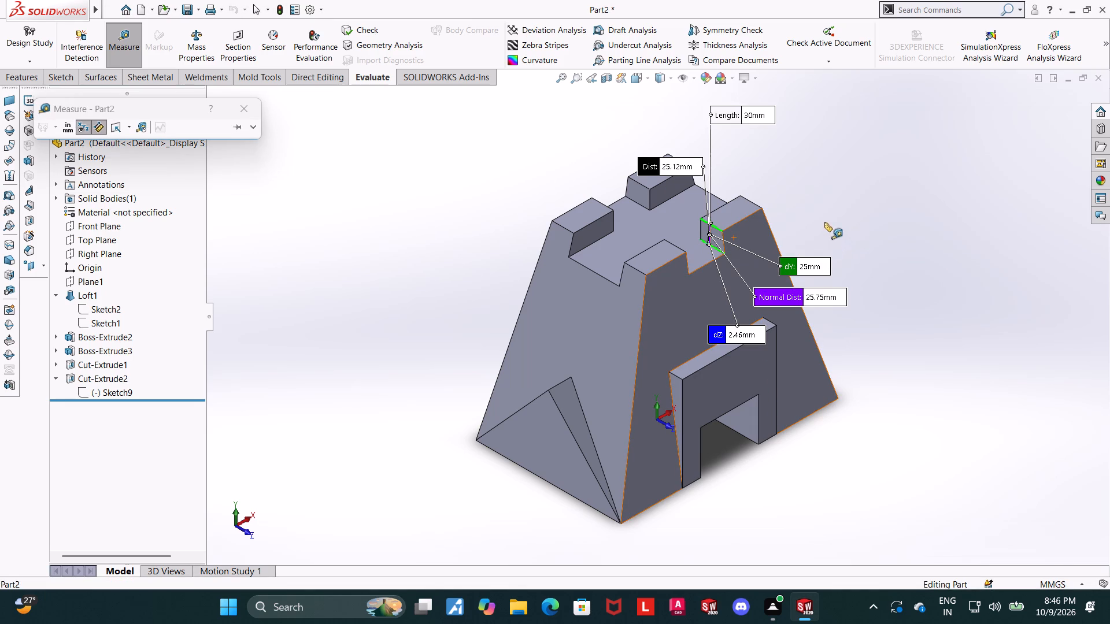
key("Escape")
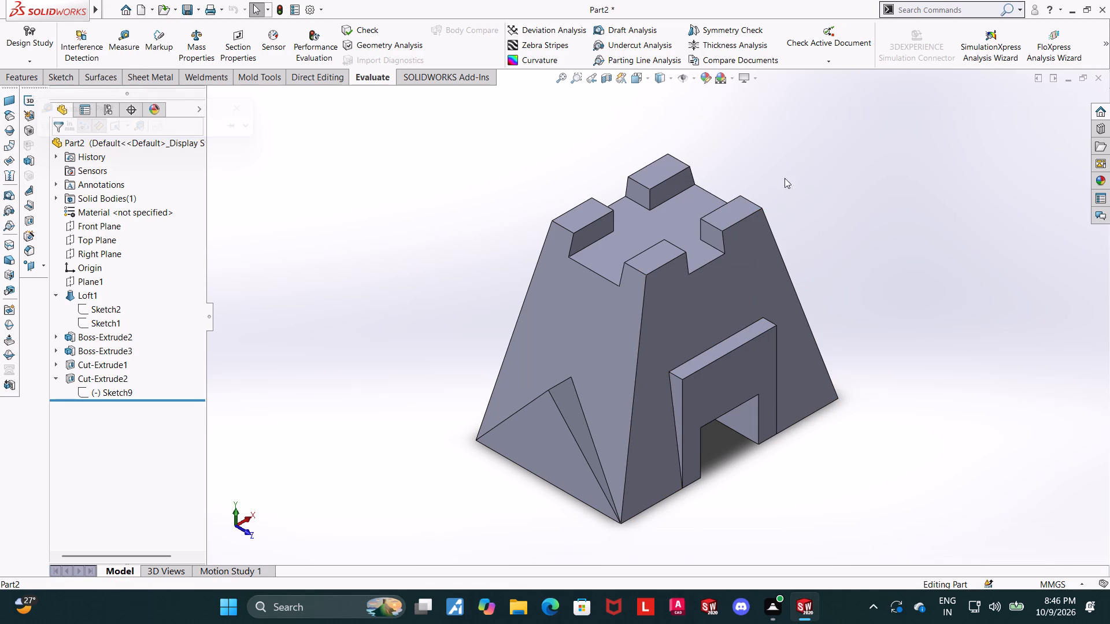
Measure the distance between the two opposite short top edges of a corner boss.
scroll(694, 148, "down", 2)
middle_click_drag(554, 174, 561, 251)
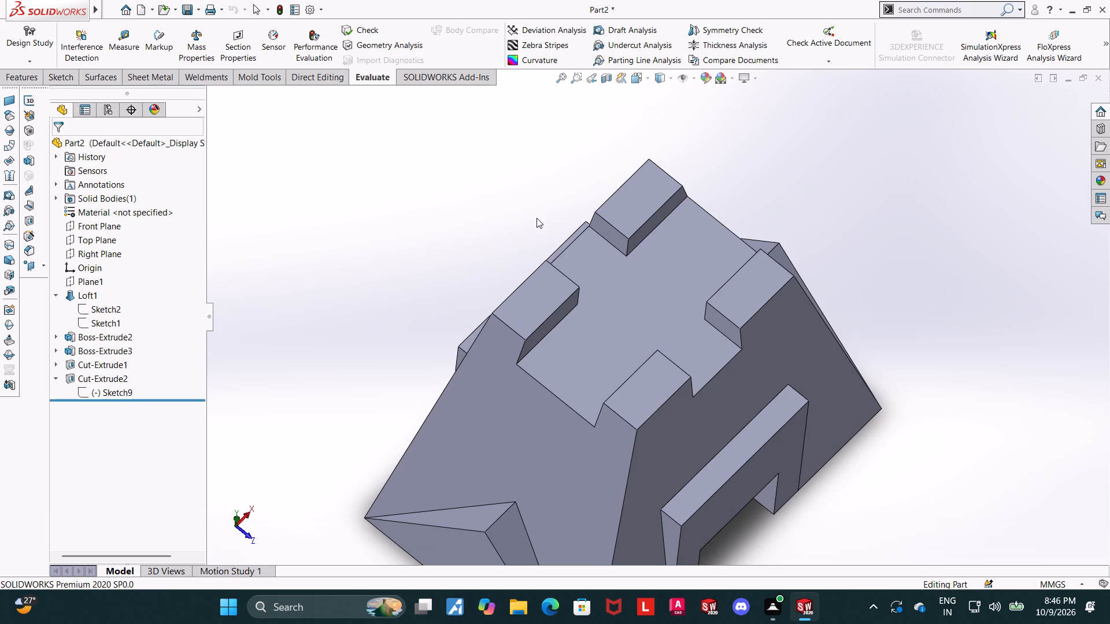
left_click(117, 32)
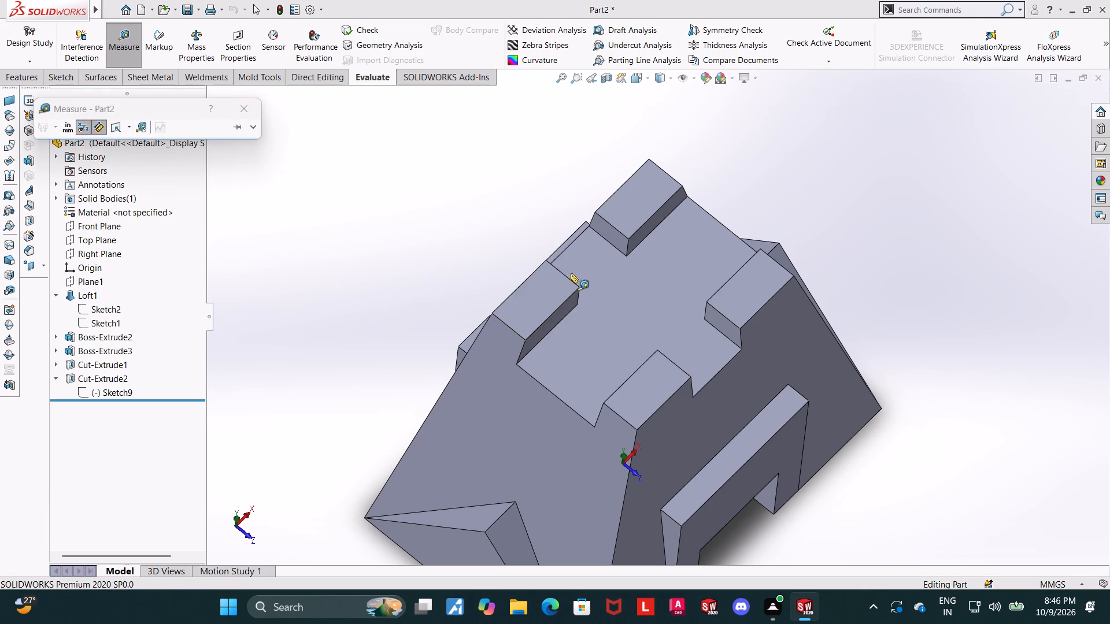
left_click(511, 329)
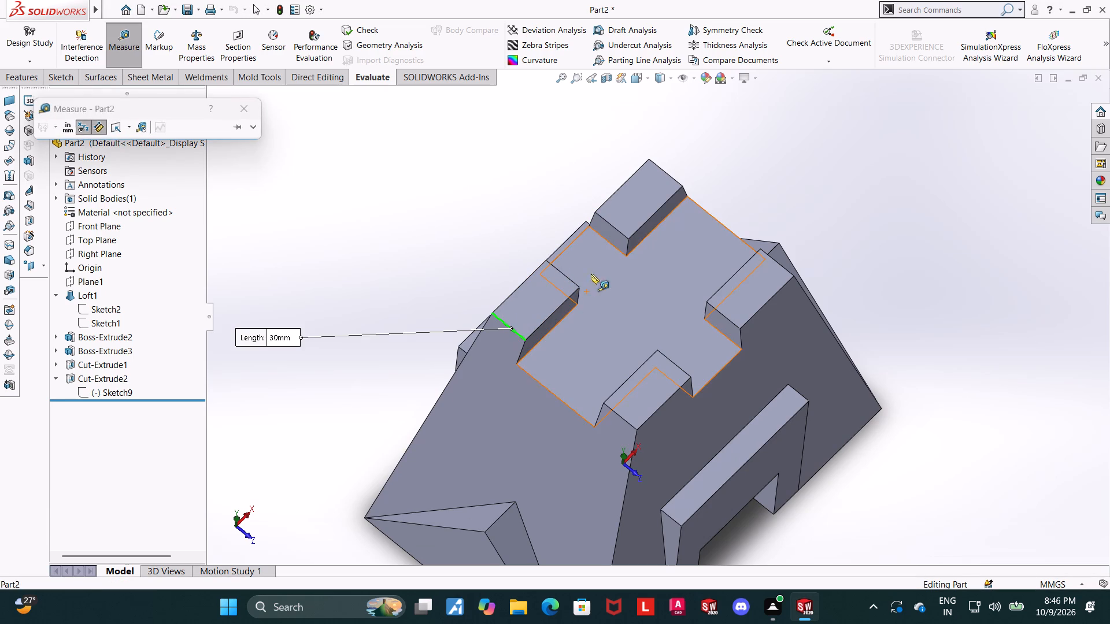
left_click(571, 282)
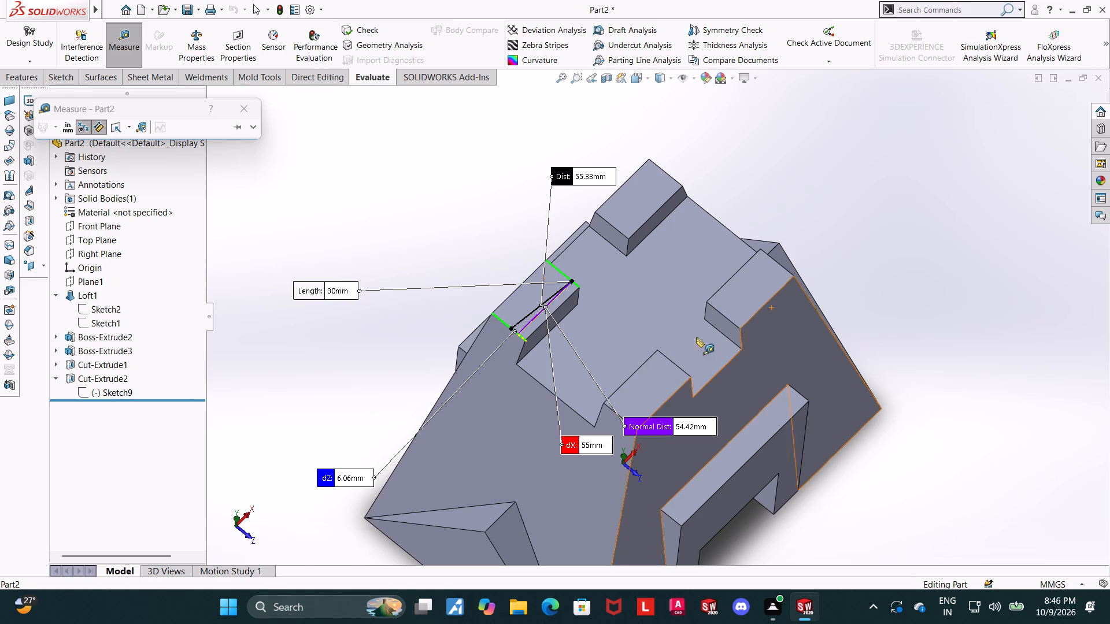
middle_click_drag(874, 444, 868, 420)
scroll(868, 408, "up", 1)
key("Escape")
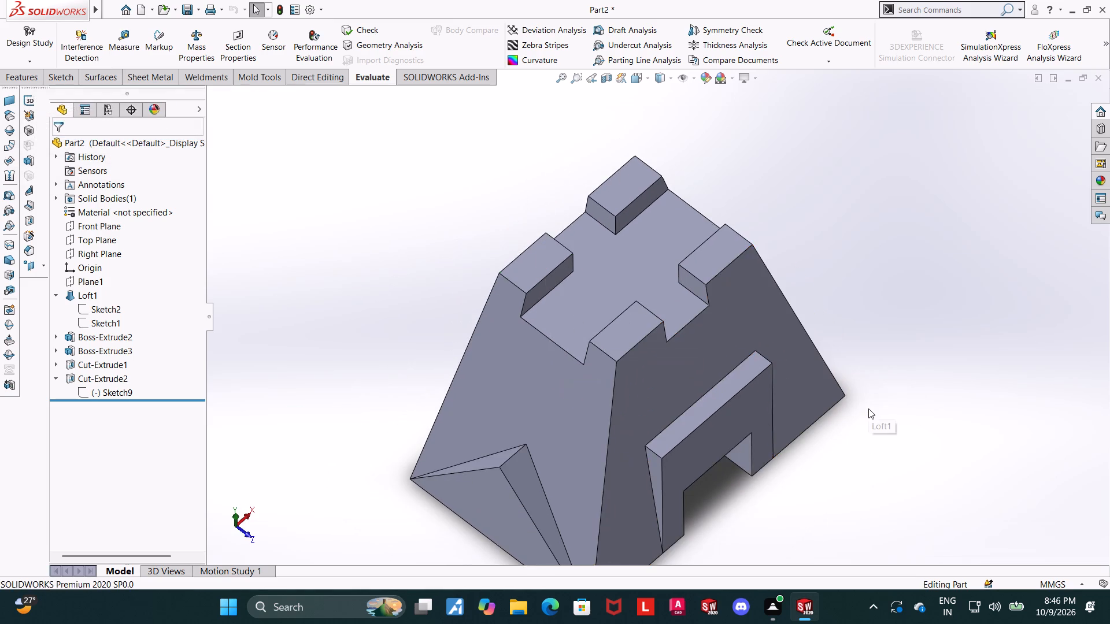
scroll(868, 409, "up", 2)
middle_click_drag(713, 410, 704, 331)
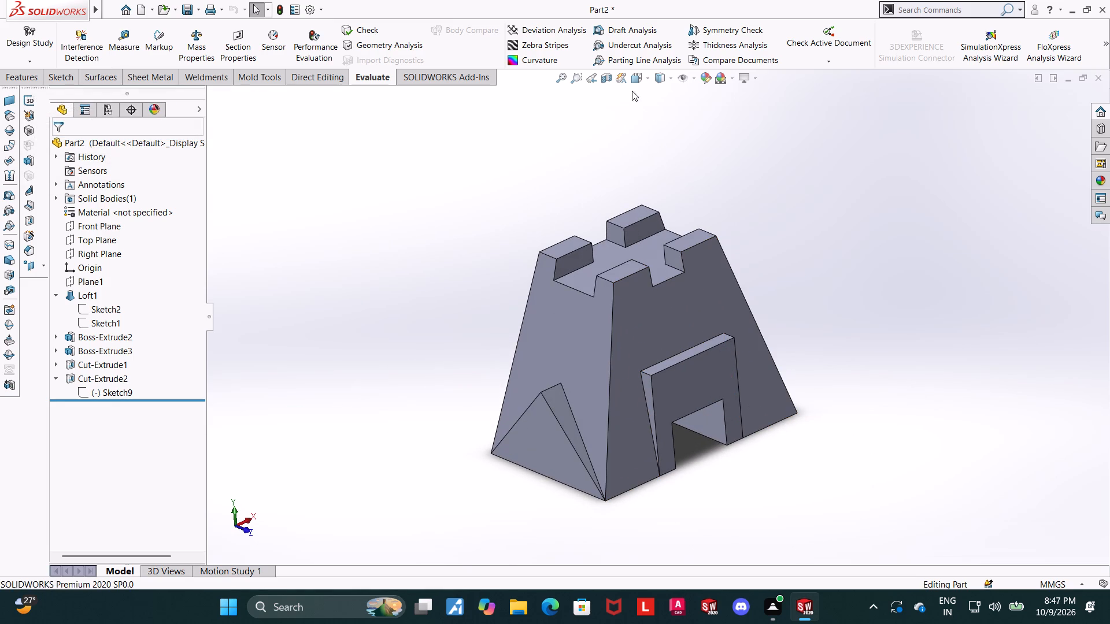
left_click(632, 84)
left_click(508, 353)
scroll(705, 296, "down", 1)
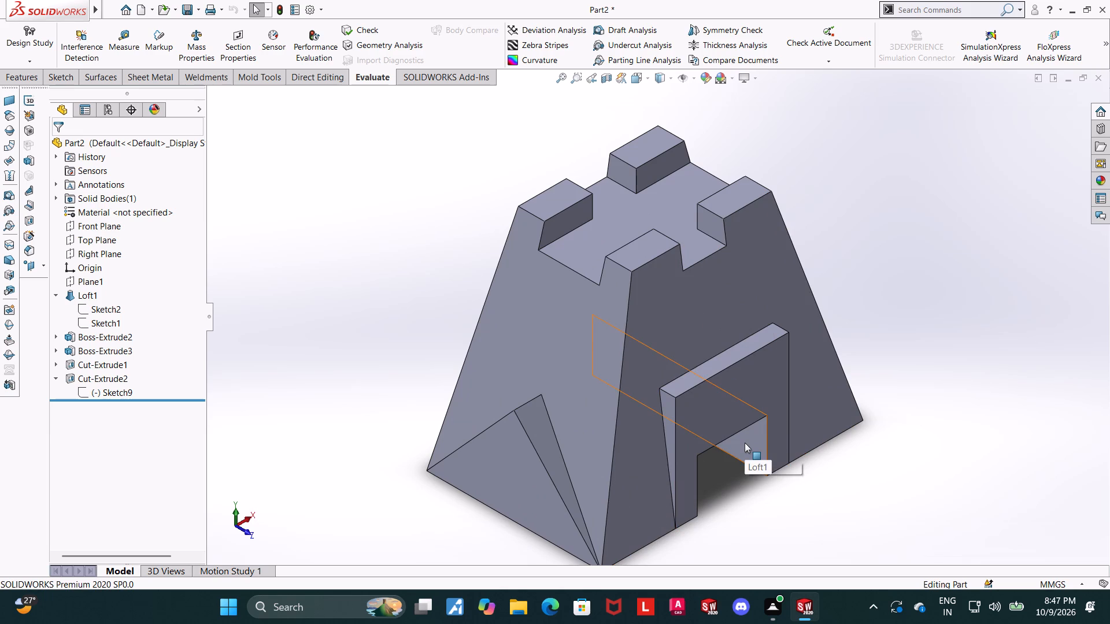
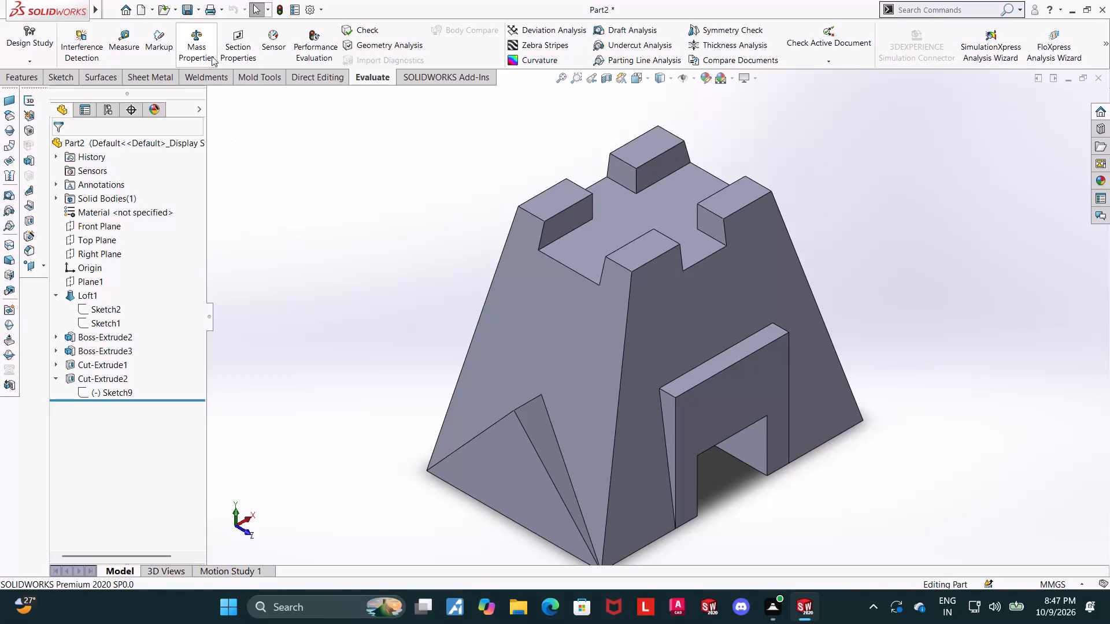
Save the part in the Downloads folder under the name "crenellated pyramidal support stand" as a SOLIDWORKS Part file.
left_click(140, 165)
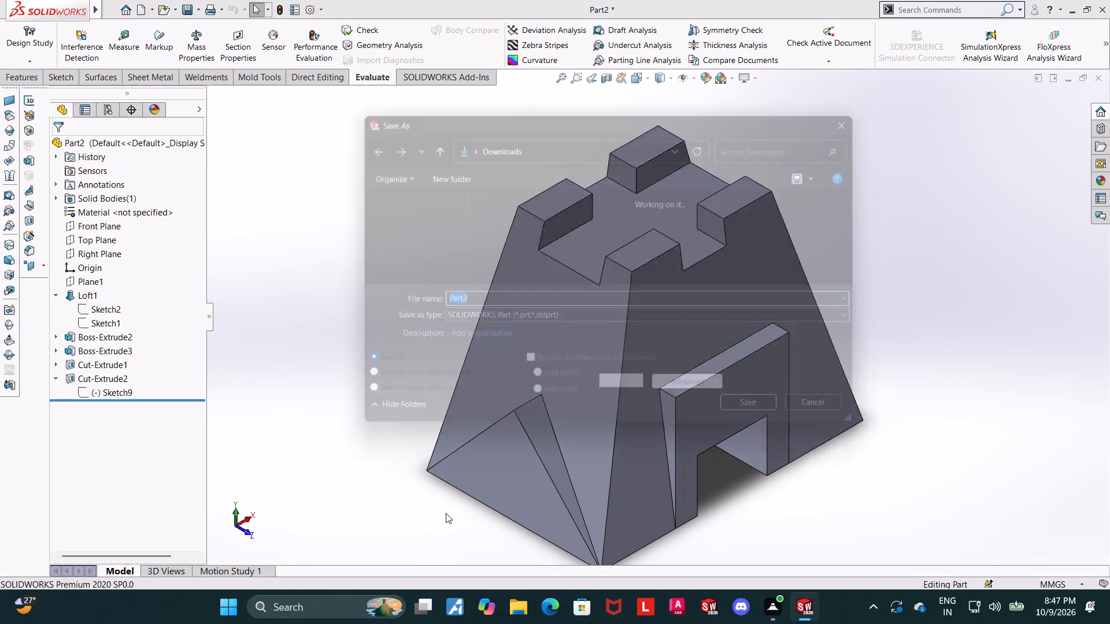
type("crenellated pyramidal support stand")
key("space")
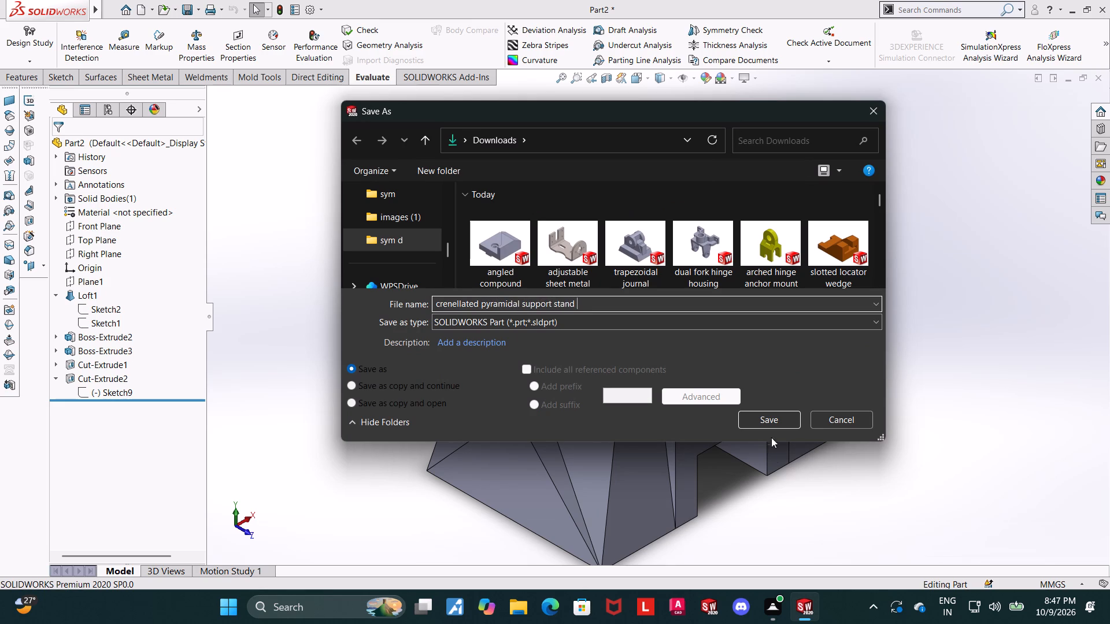
left_click(769, 411)
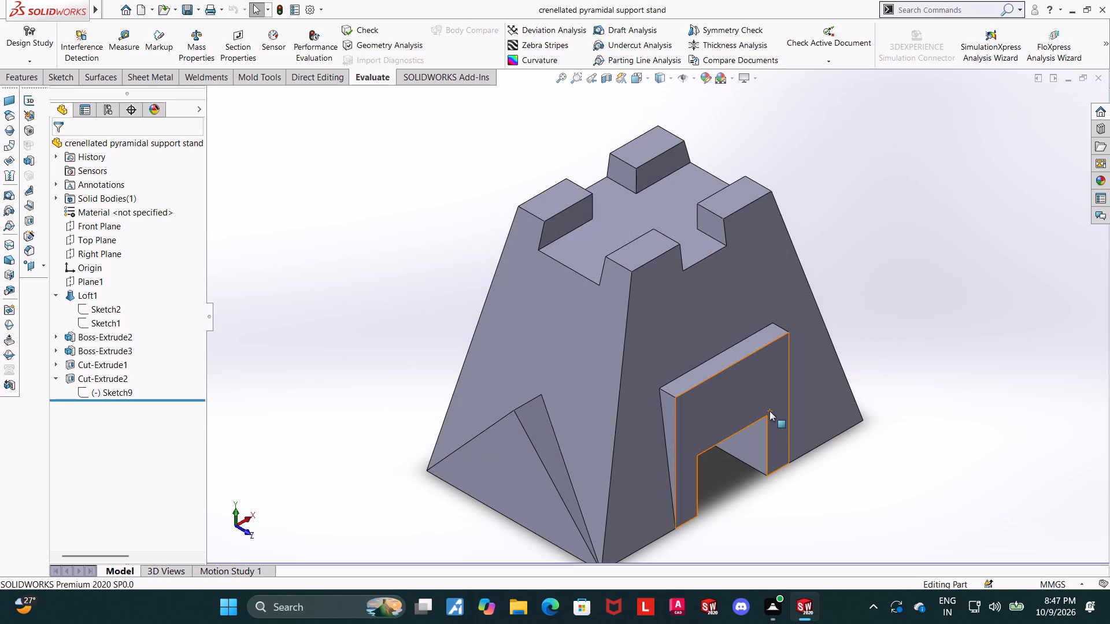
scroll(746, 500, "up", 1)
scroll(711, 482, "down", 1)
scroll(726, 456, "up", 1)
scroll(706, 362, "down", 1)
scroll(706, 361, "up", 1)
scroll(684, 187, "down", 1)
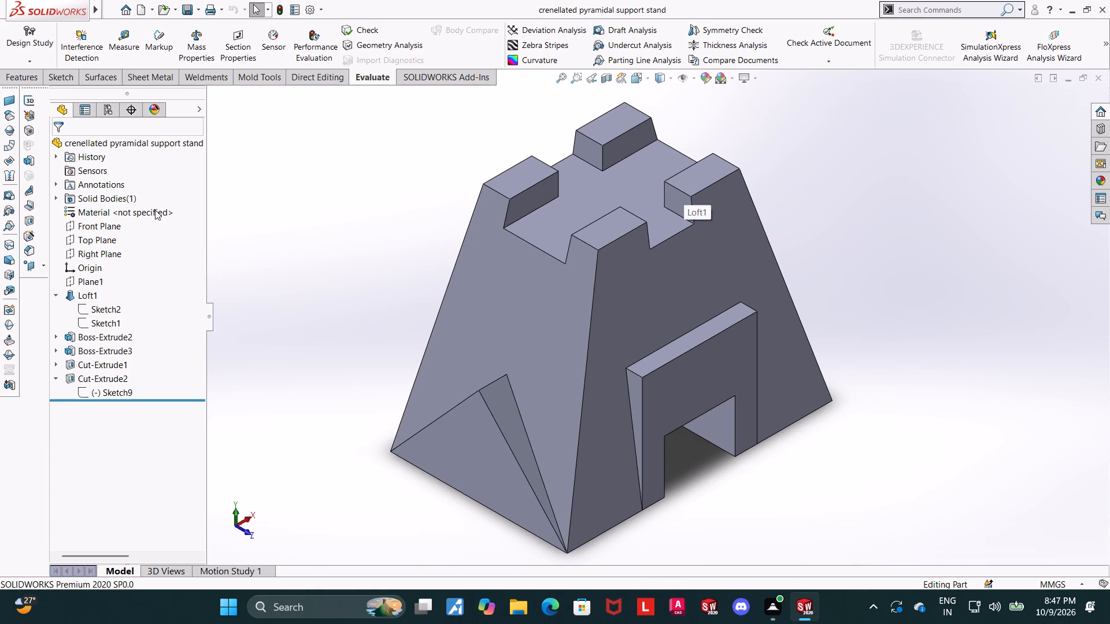
Save a PDF version of the model in the Downloads folder, keeping the name "crenellated pyramidal support stand".
left_click(134, 155)
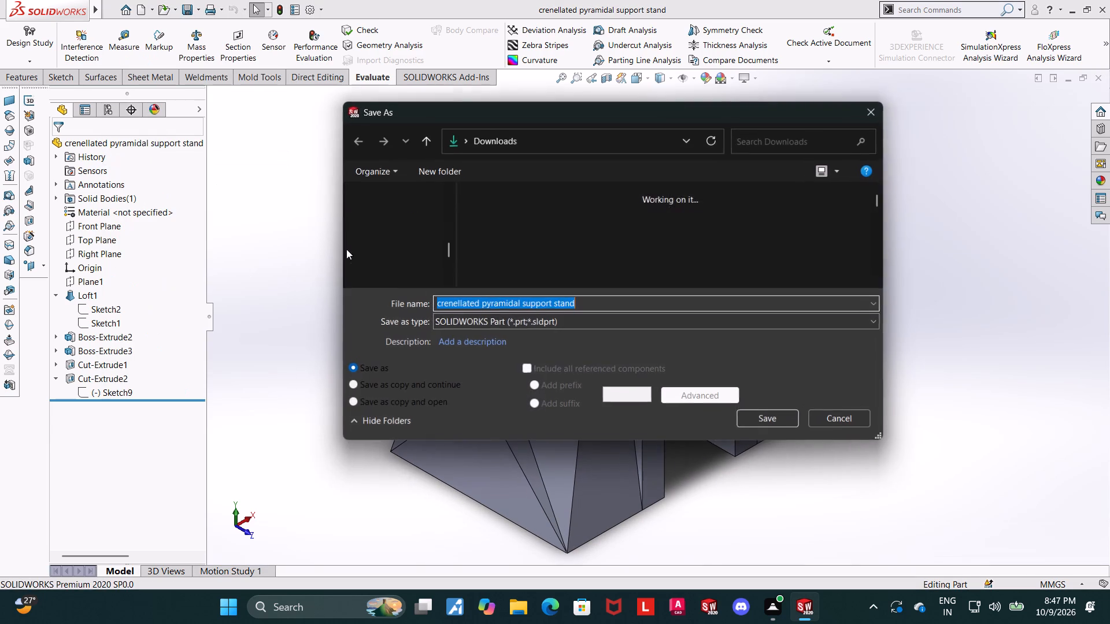
left_click(499, 321)
left_click(584, 83)
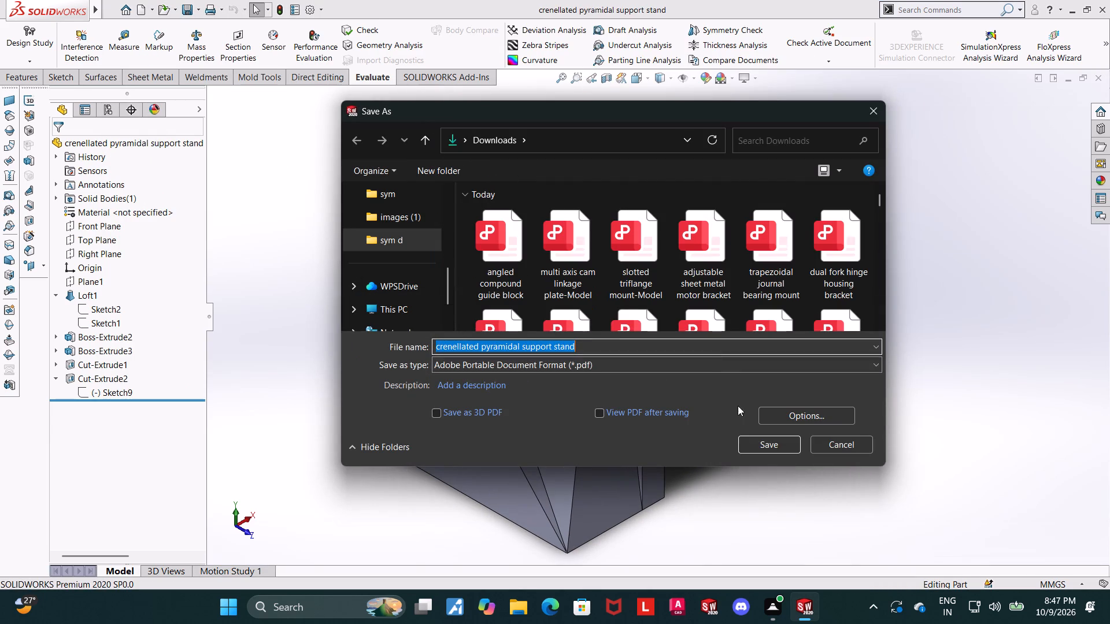
left_click(762, 440)
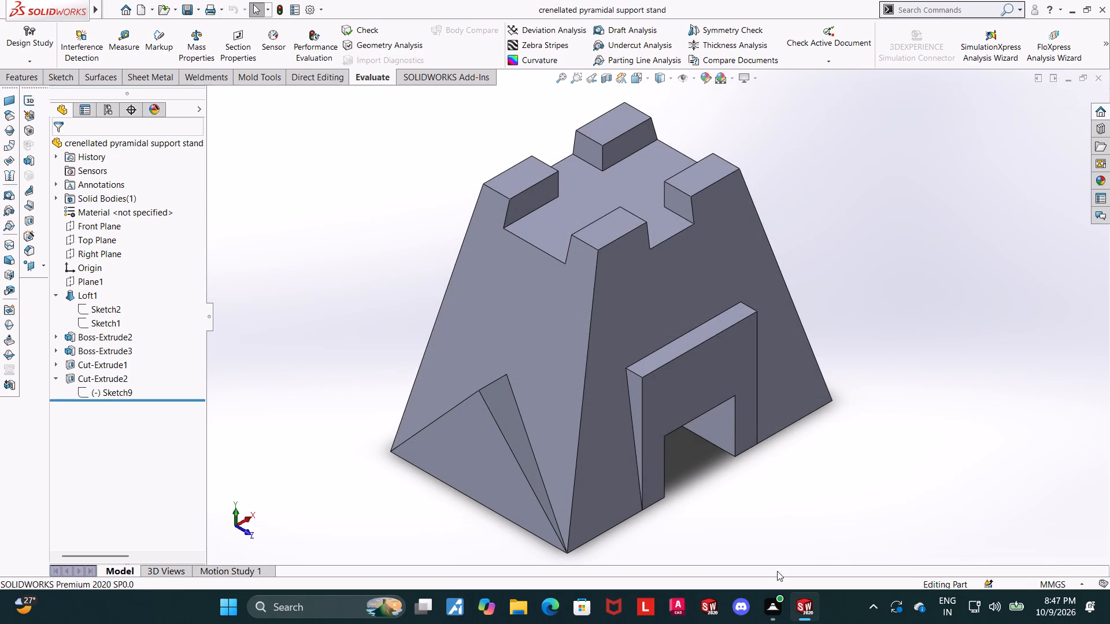